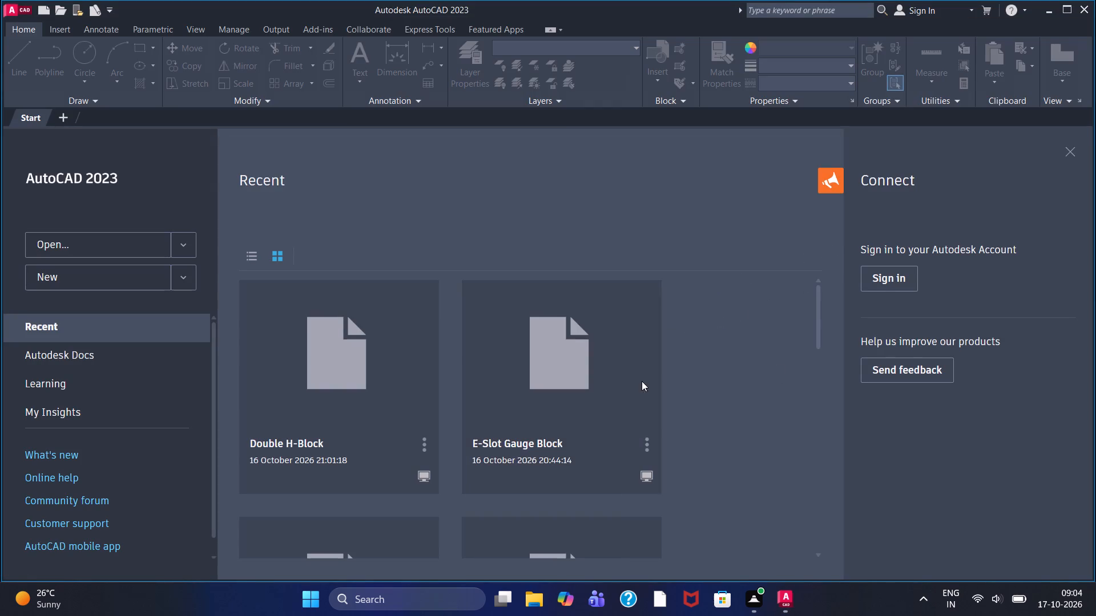
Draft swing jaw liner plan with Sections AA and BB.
Create a new blank drawing.
click(115, 266)
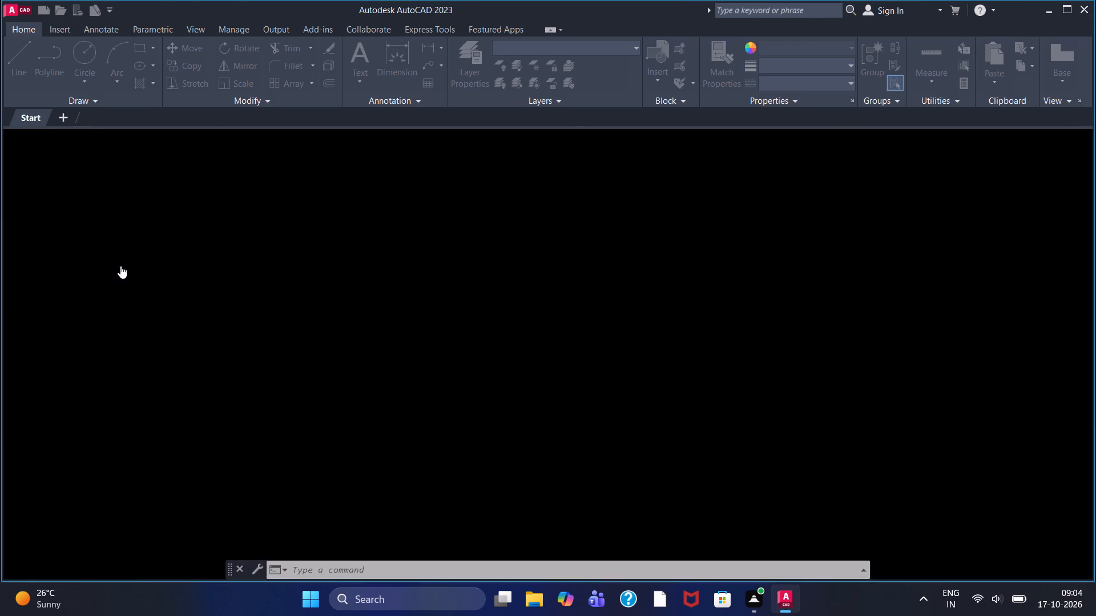
Draw a closed rectangular outline 1582 wide by 852 high with the Line command and Ortho on.
click(22, 58)
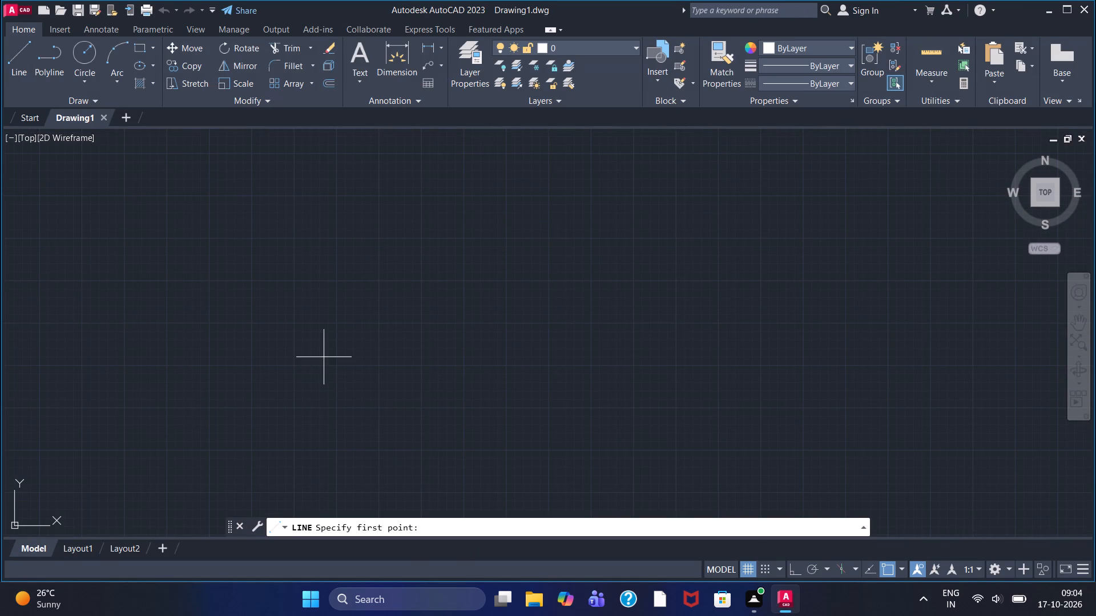
click(284, 399)
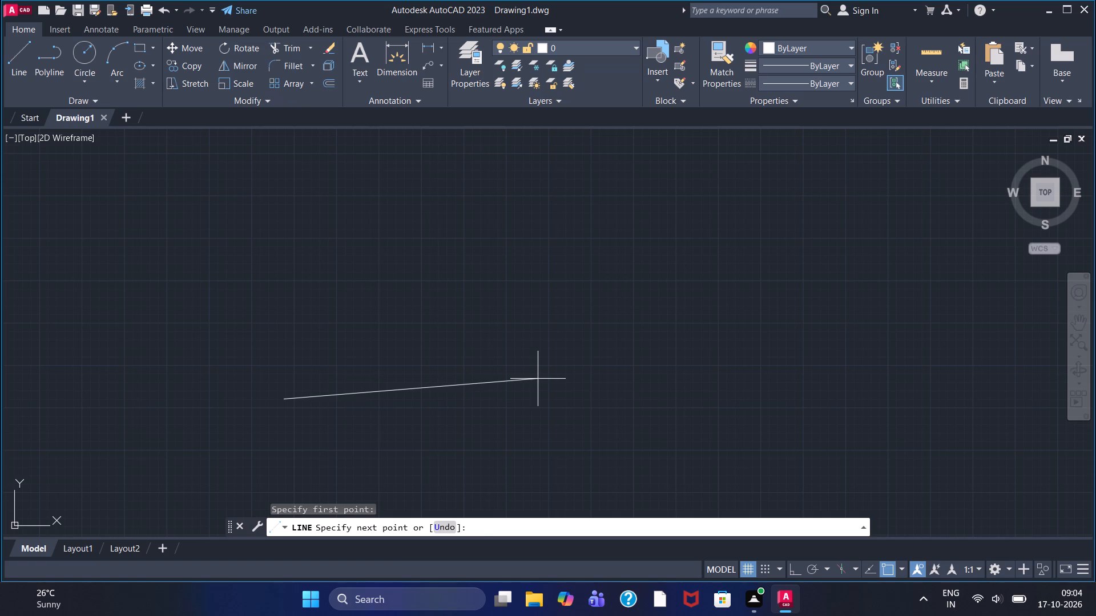
key(F8)
text(15)
text(82)
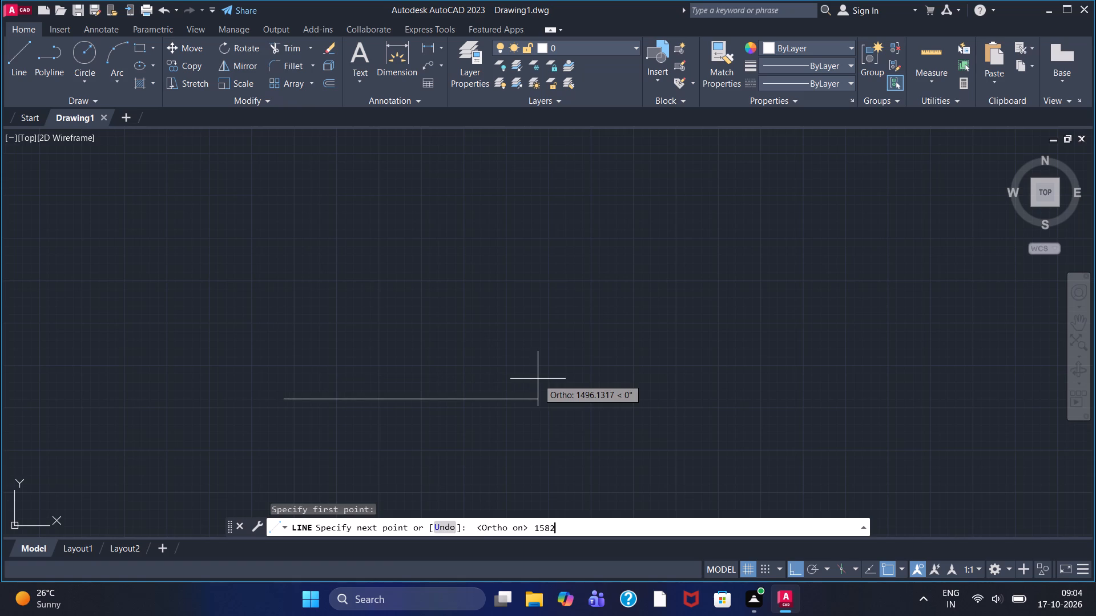
key(Return)
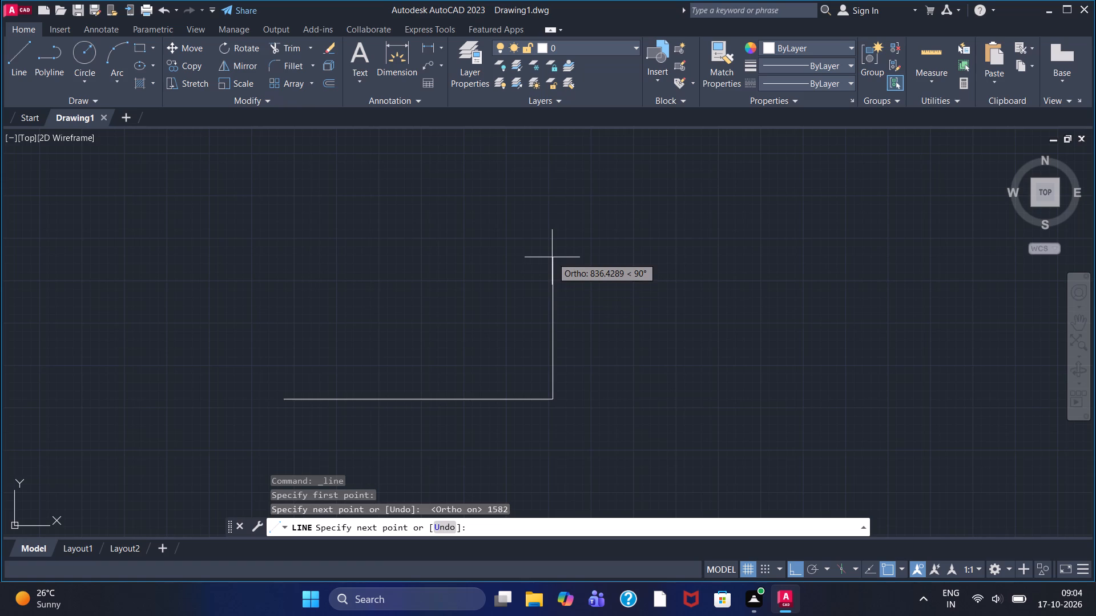
text(852)
key(Return)
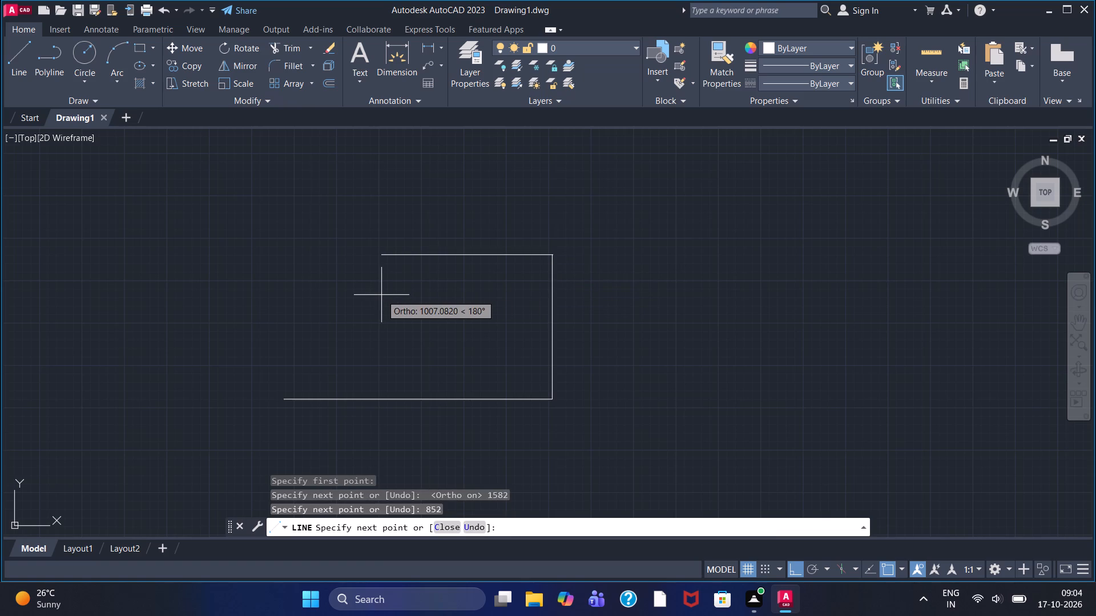
text(1582)
key(Return)
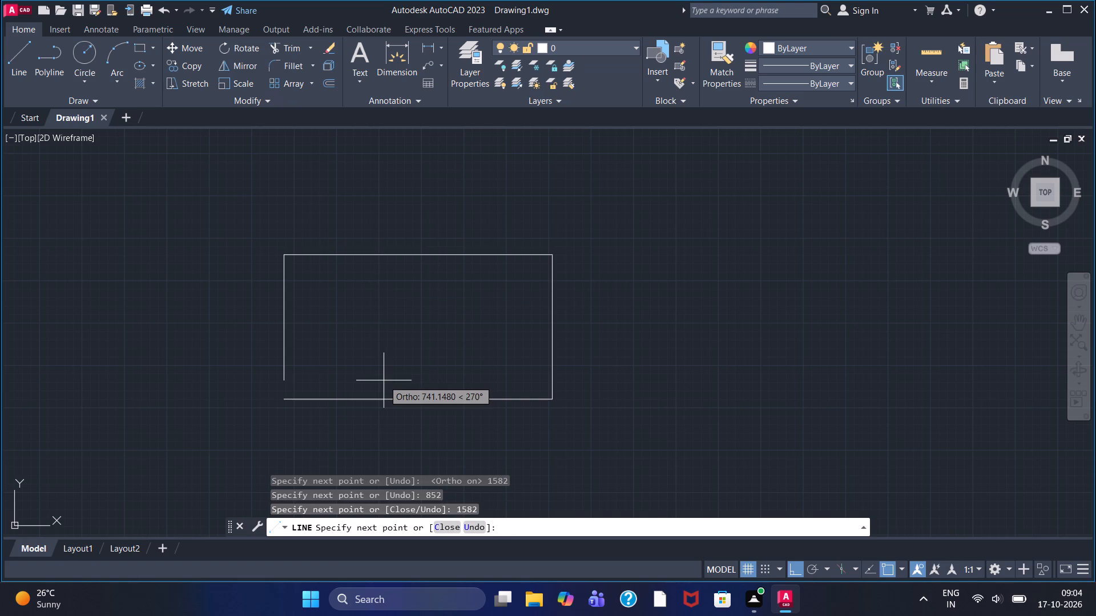
text(852)
key(Return)
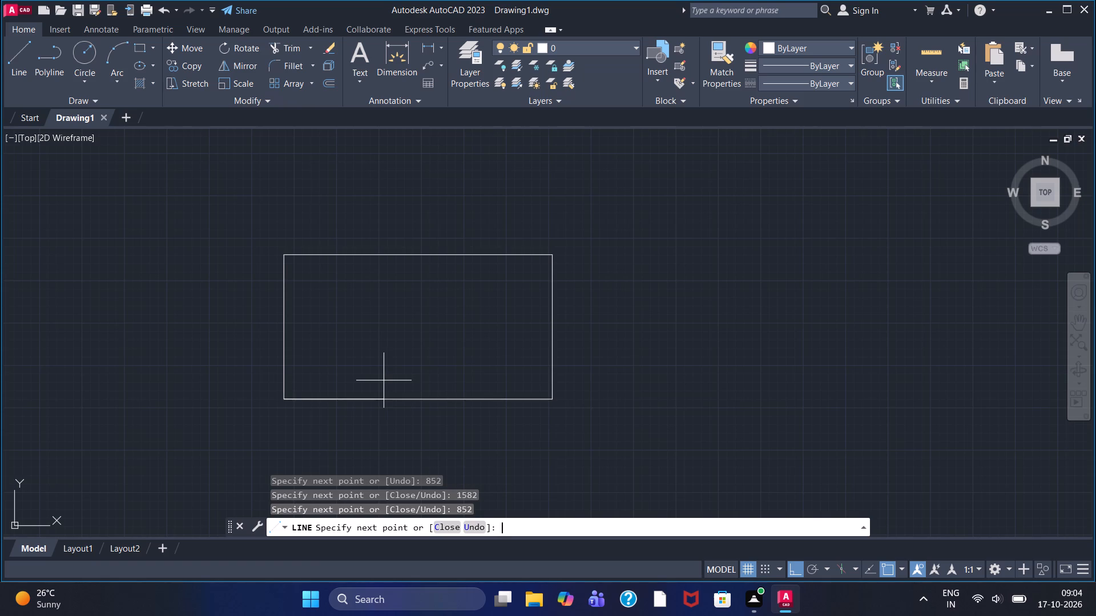
scroll(405, 306, up, 2)
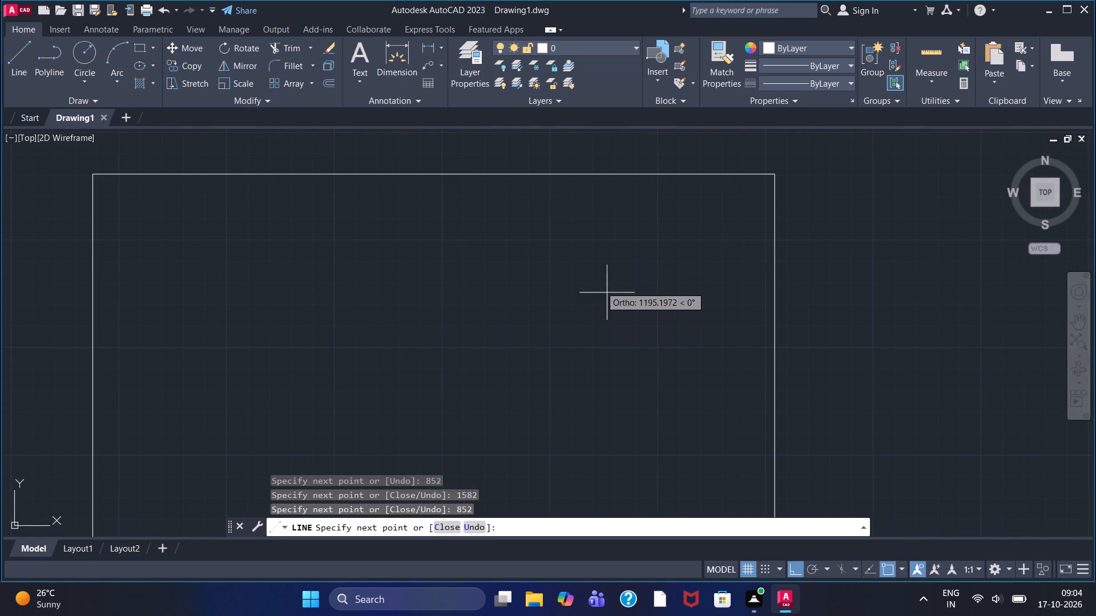
right_click(550, 306)
click(581, 313)
Draw connected lines from the rectangle's lower-left corner, 131 along the bottom edge and 131 vertically upward.
middle_drag(534, 321, 562, 307)
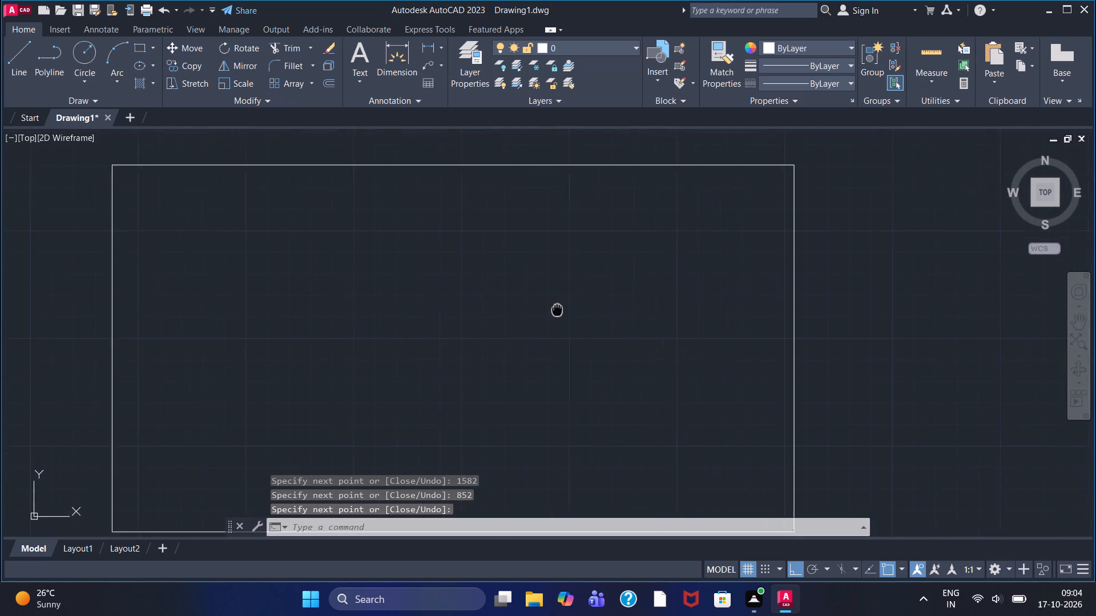
middle_drag(562, 307, 574, 299)
scroll(575, 298, down, 1)
middle_drag(574, 318, 603, 296)
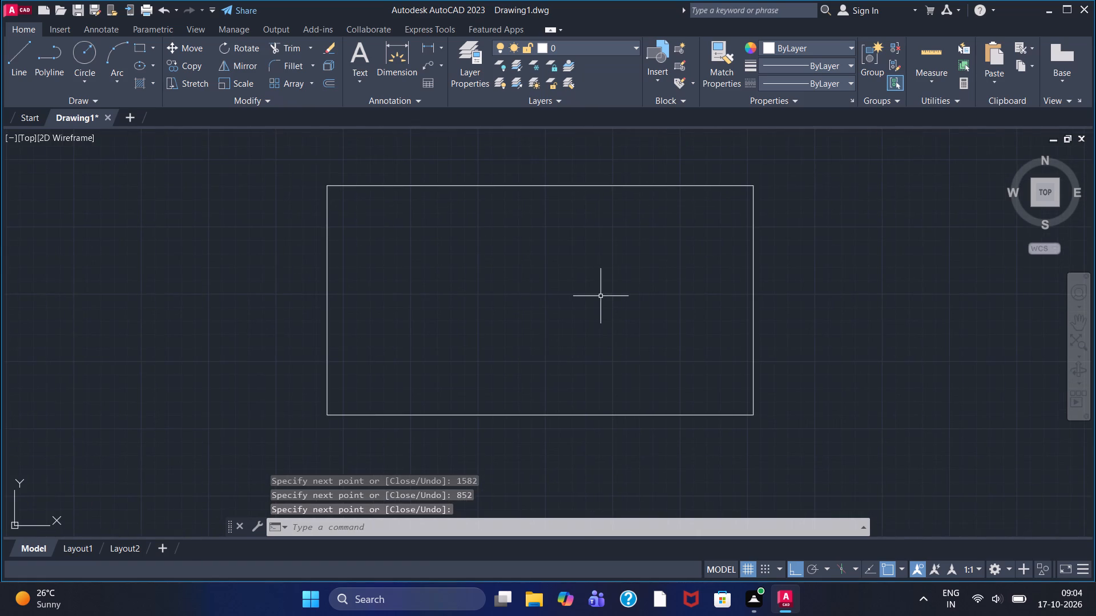
scroll(553, 283, up, 1)
scroll(553, 283, down, 1)
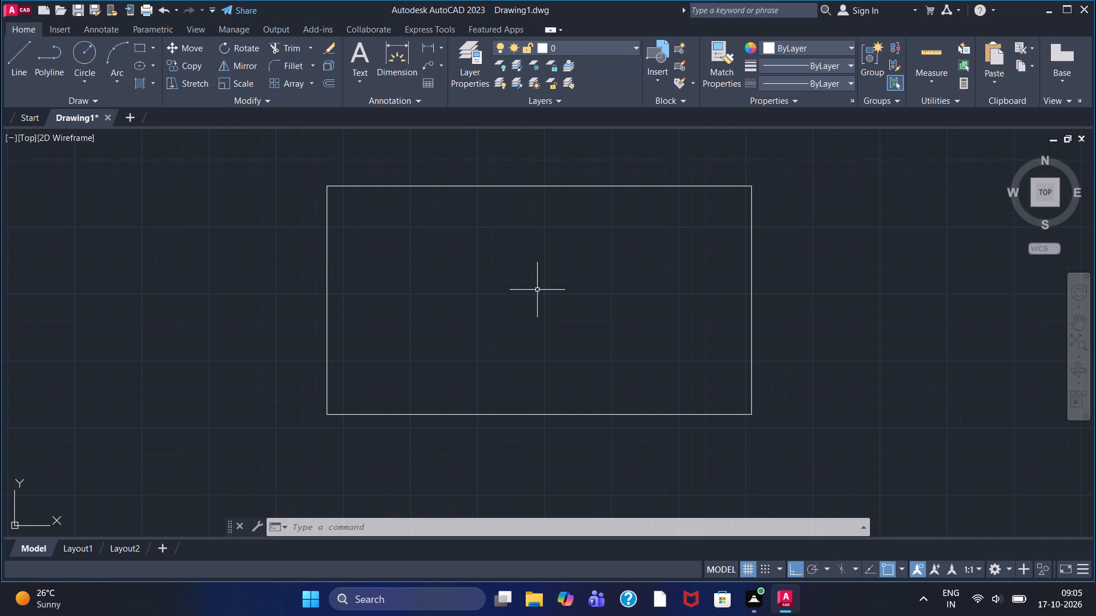
click(16, 57)
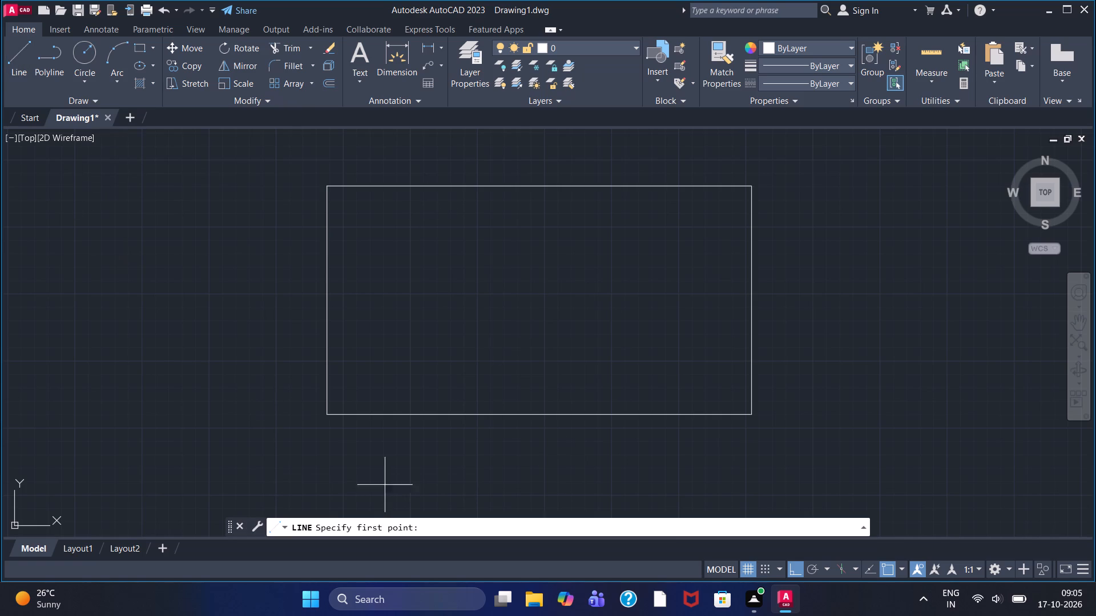
drag(329, 415, 336, 416)
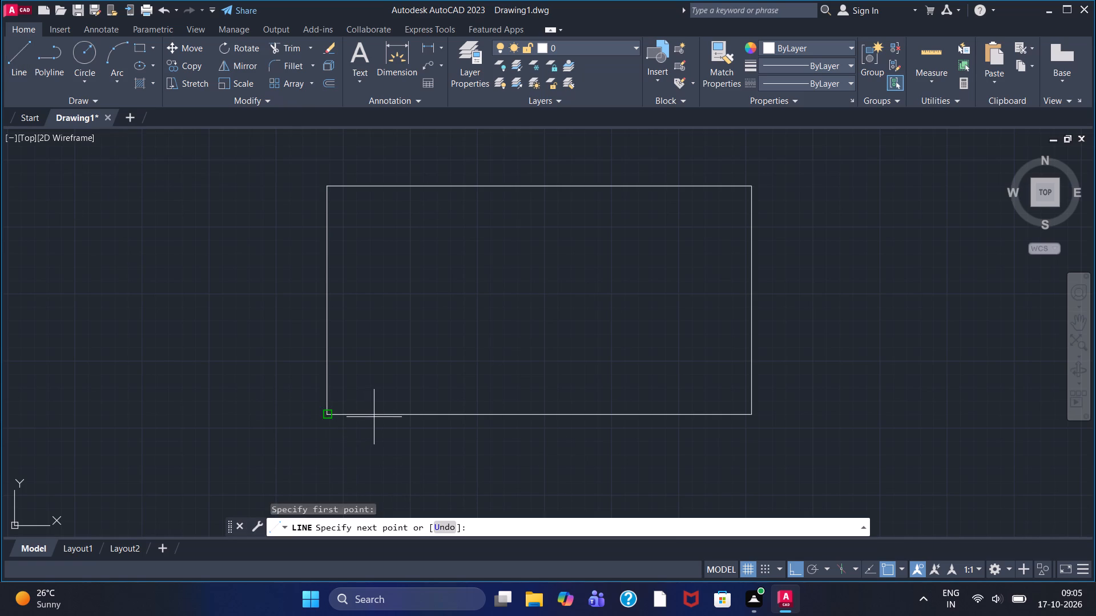
text(131)
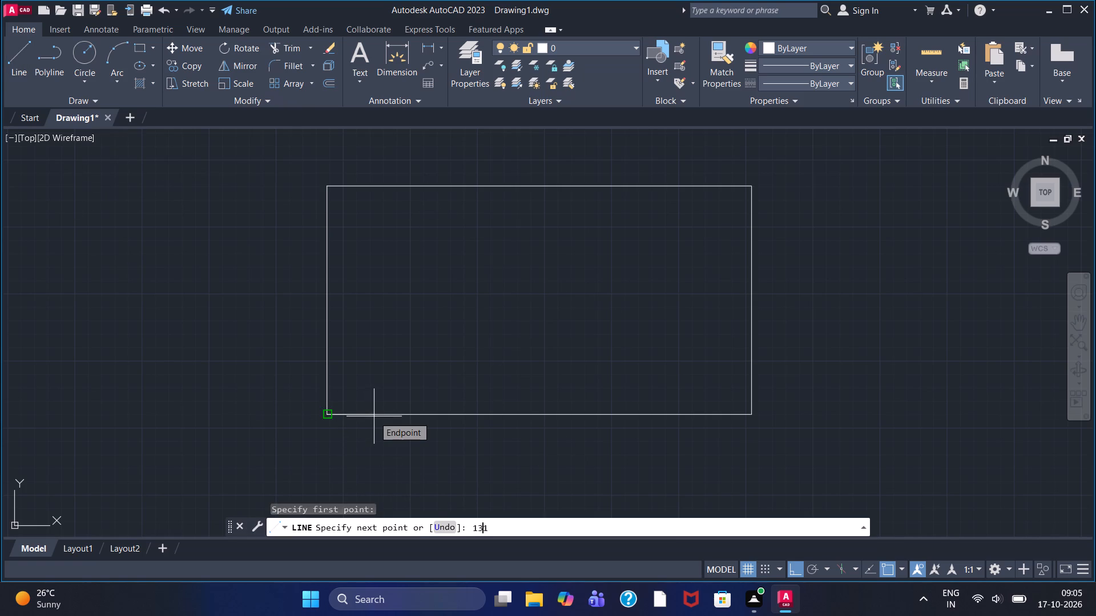
key(Return)
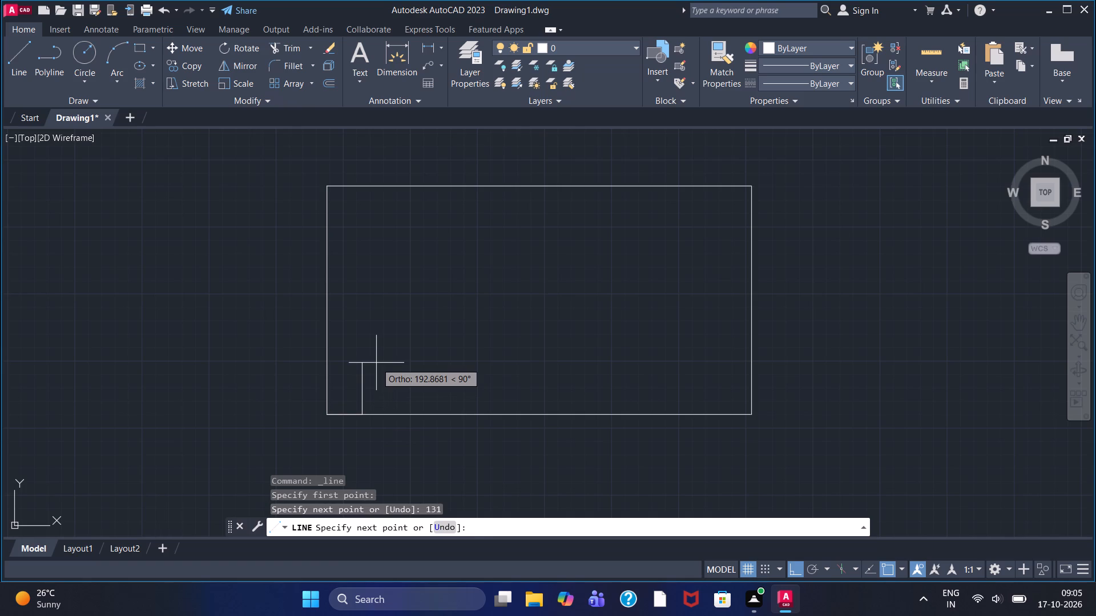
text(131)
key(Return)
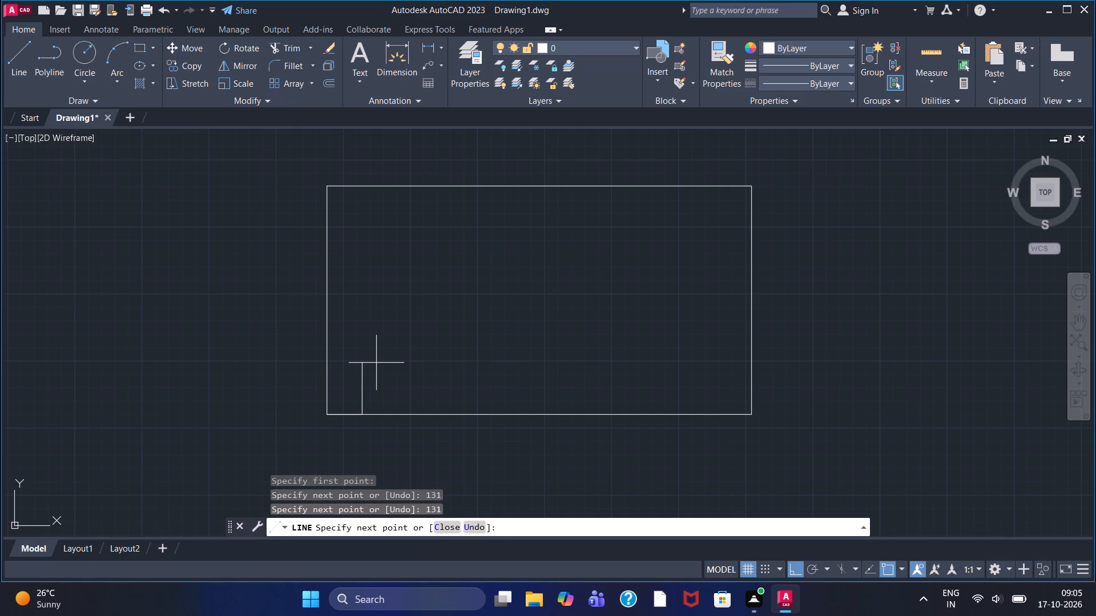
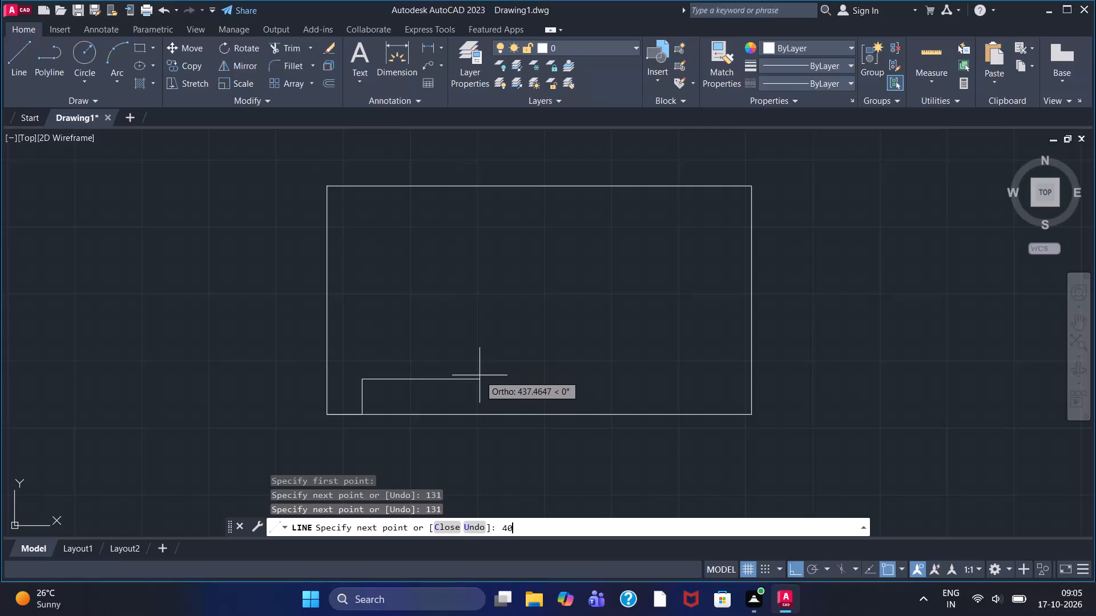
Continue the line chain into a closed rectangle 400 wide by 50 high, starting at the end of the vertical offset line.
key(Return)
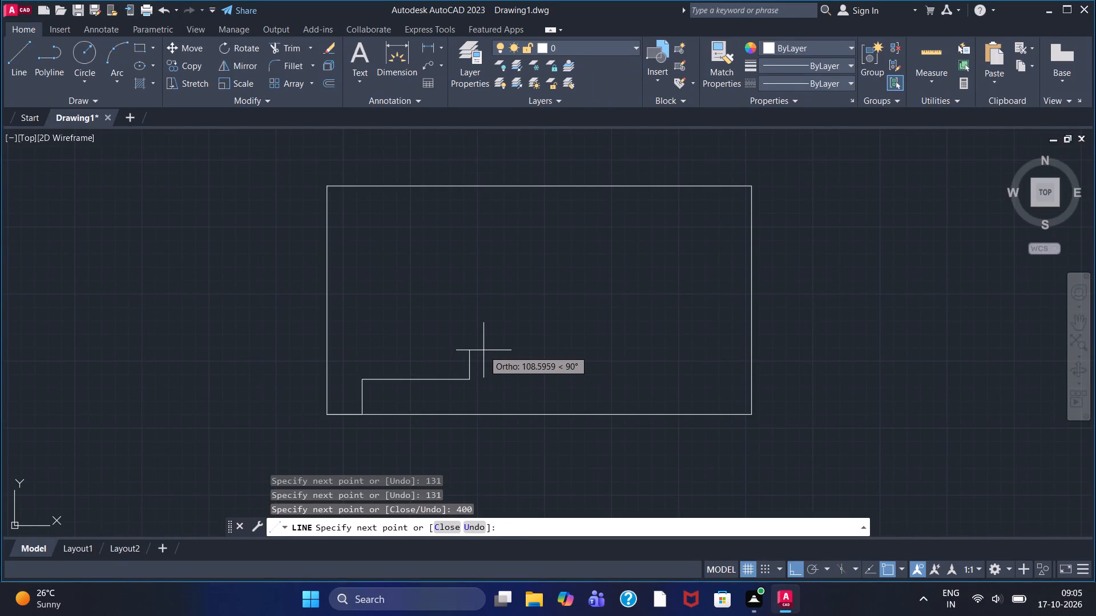
text(50)
key(Return)
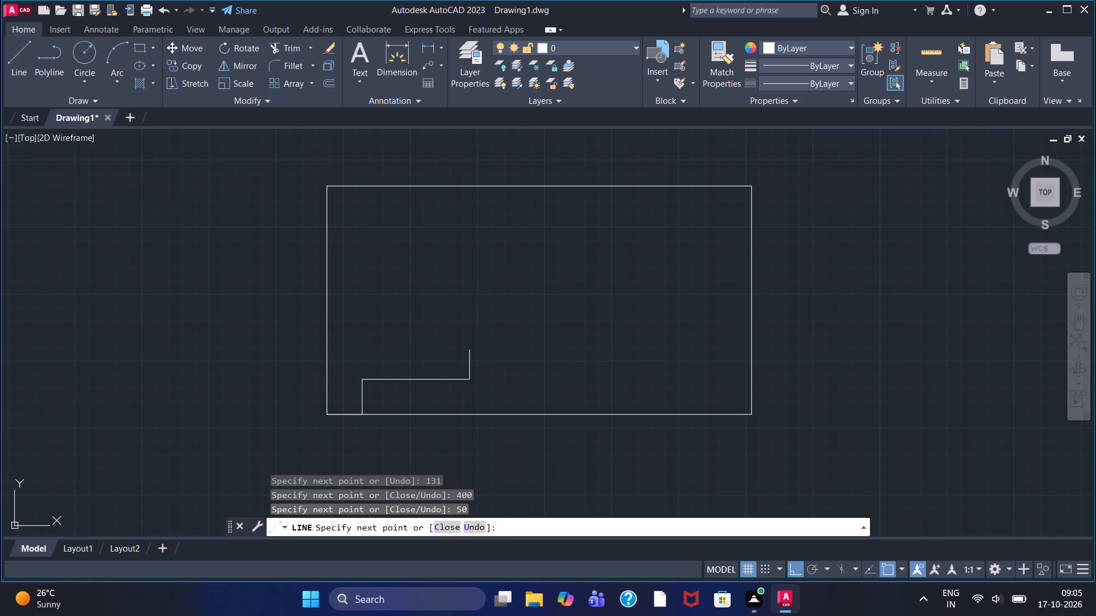
text(400)
key(Return)
click(356, 378)
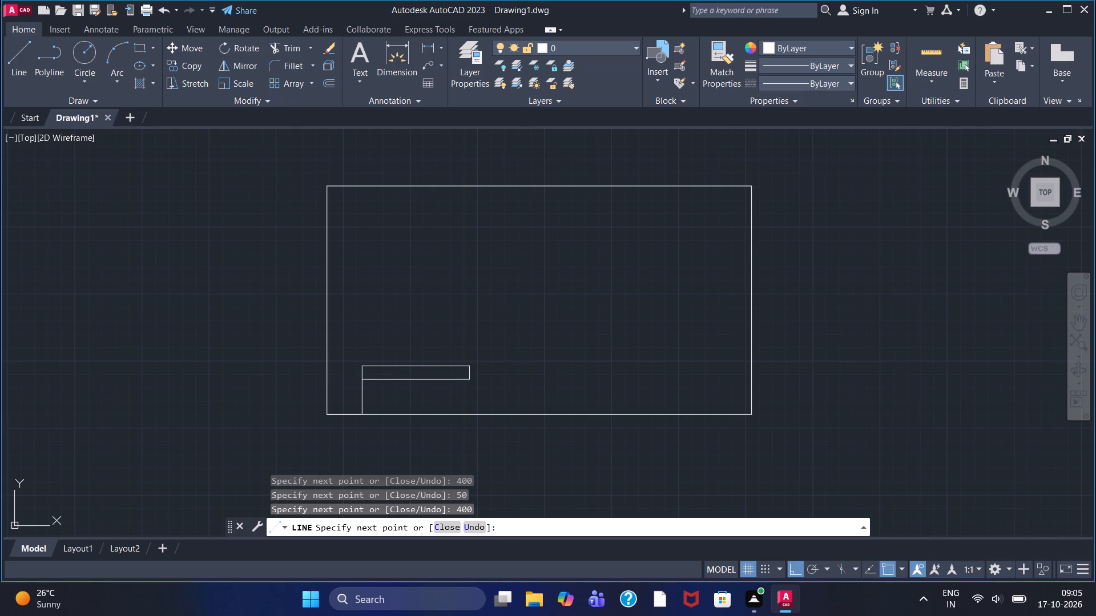
key(Escape)
Delete the vertical offset line between the outline's bottom edge and the 400 by 50 rectangle.
click(364, 397)
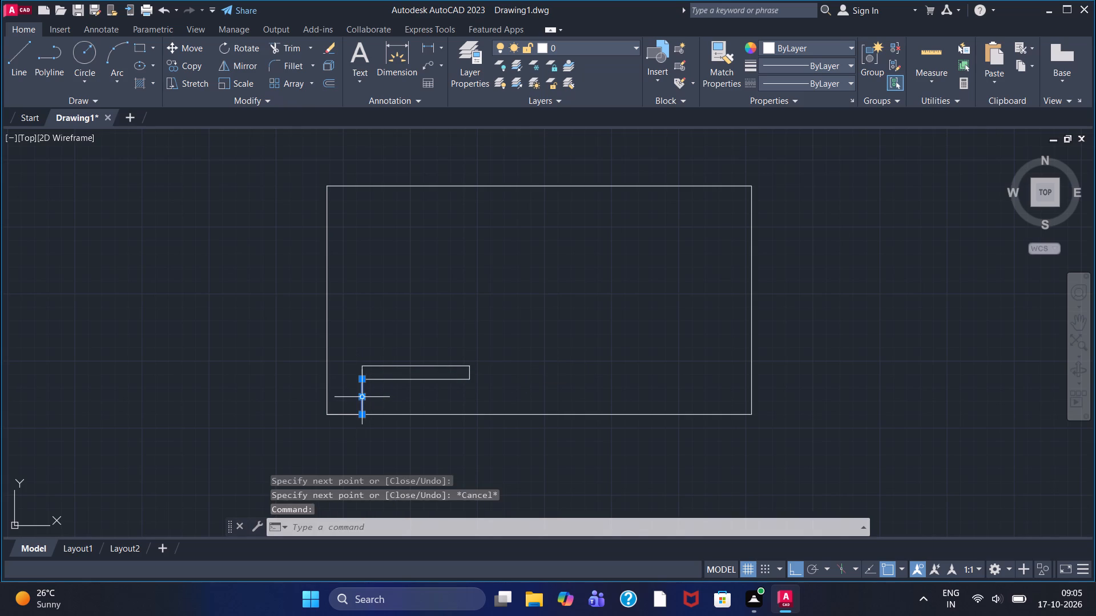
key(Delete)
Delete both short vertical end lines of the 400 by 50 rectangle, keeping its two horizontal lines.
scroll(390, 365, up, 1)
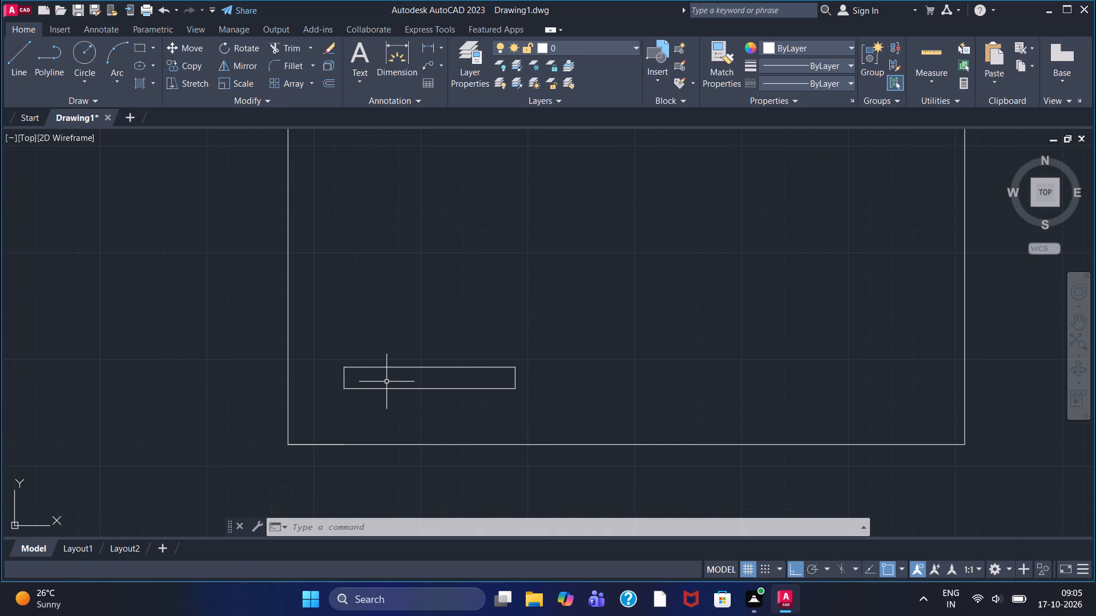
click(344, 370)
key(Delete)
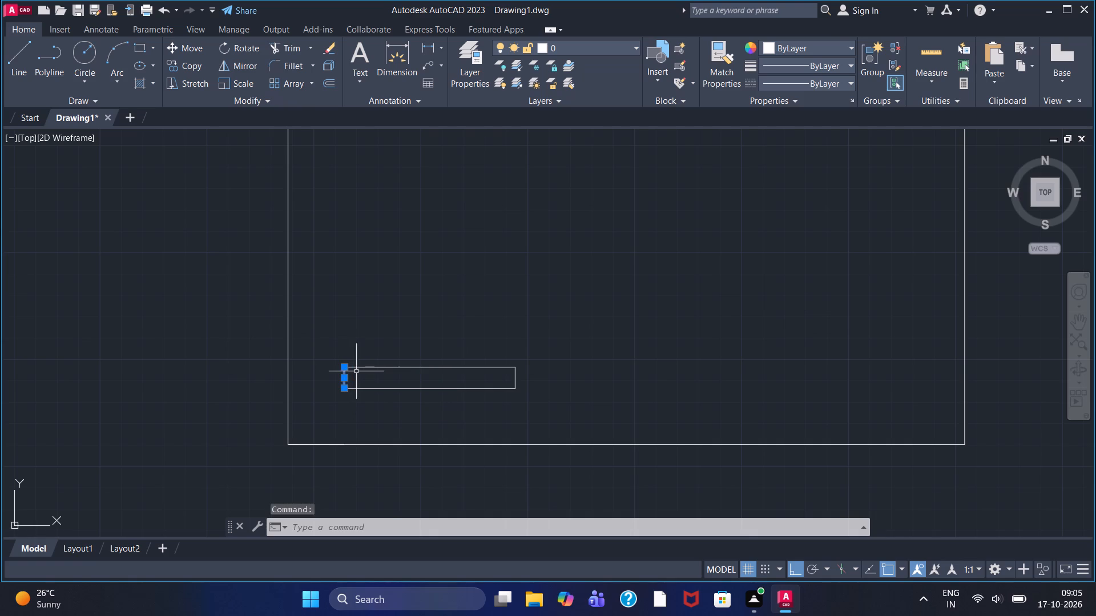
key(Delete)
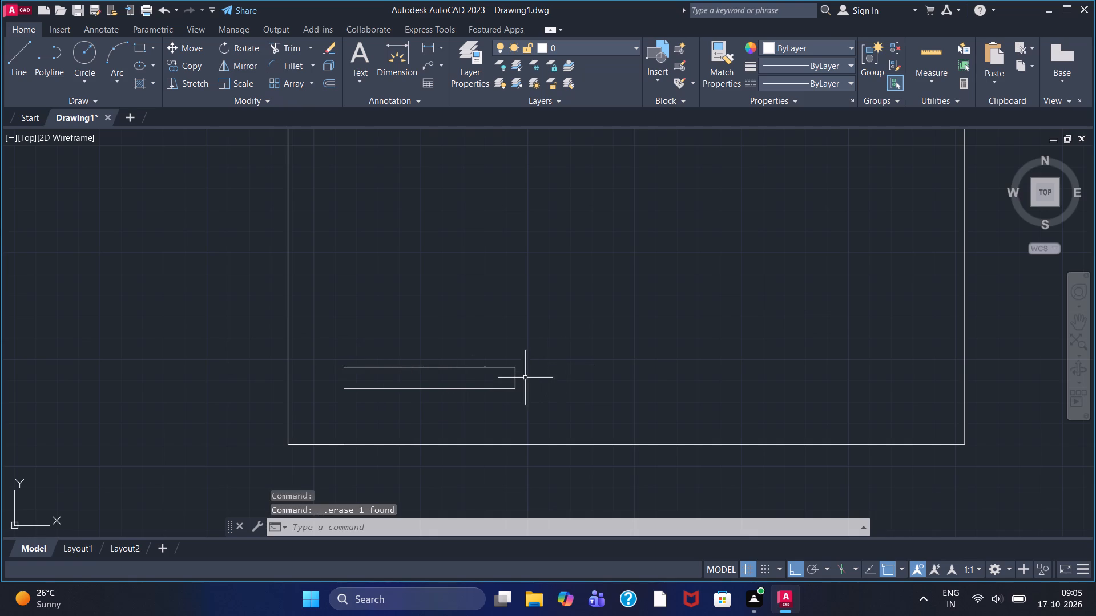
click(515, 379)
key(Delete)
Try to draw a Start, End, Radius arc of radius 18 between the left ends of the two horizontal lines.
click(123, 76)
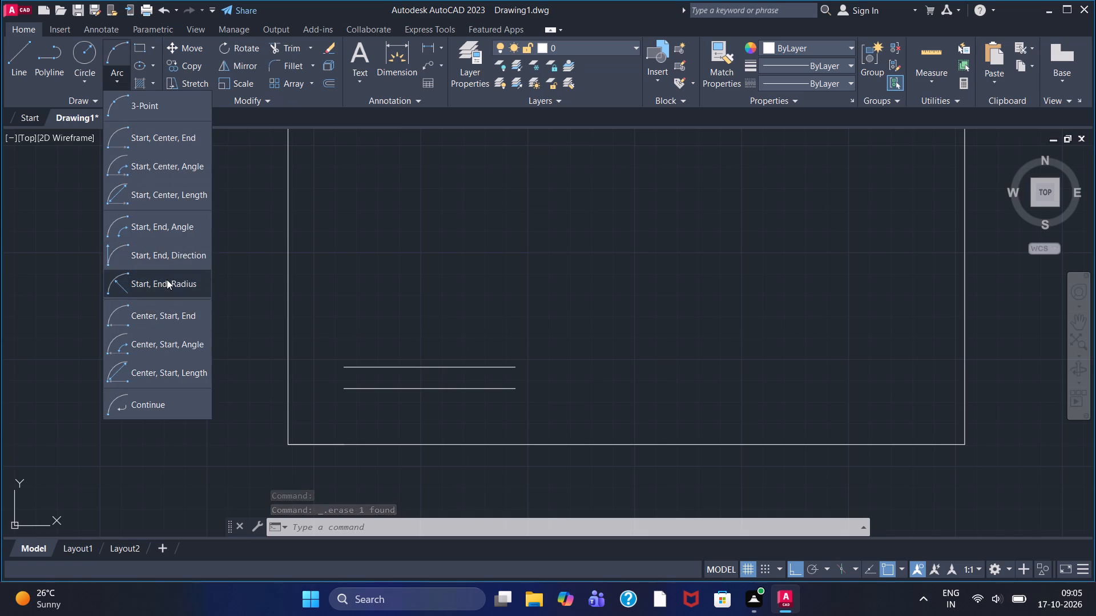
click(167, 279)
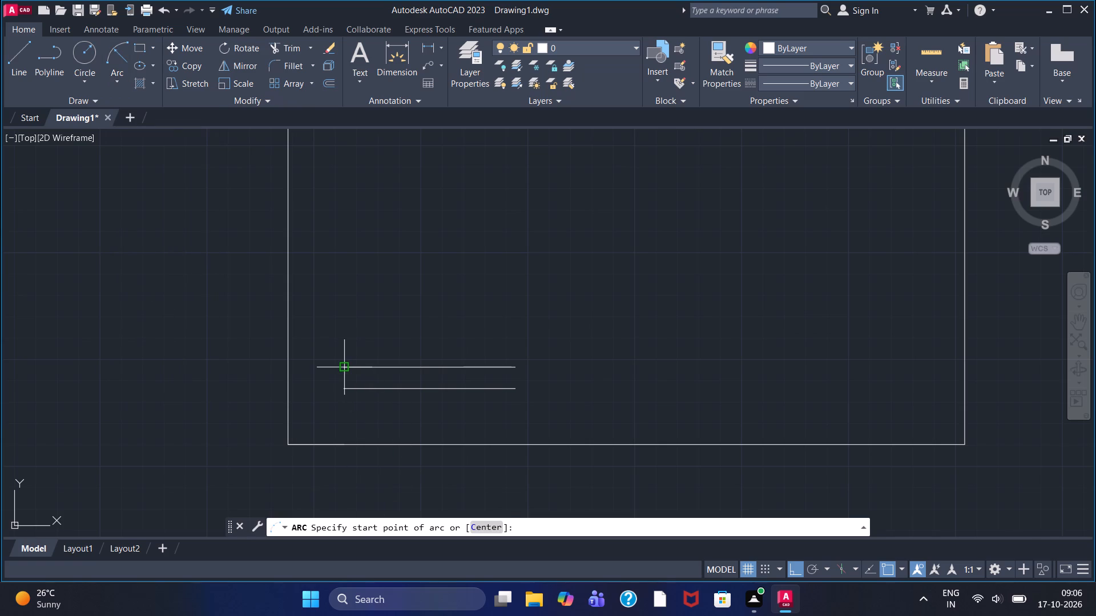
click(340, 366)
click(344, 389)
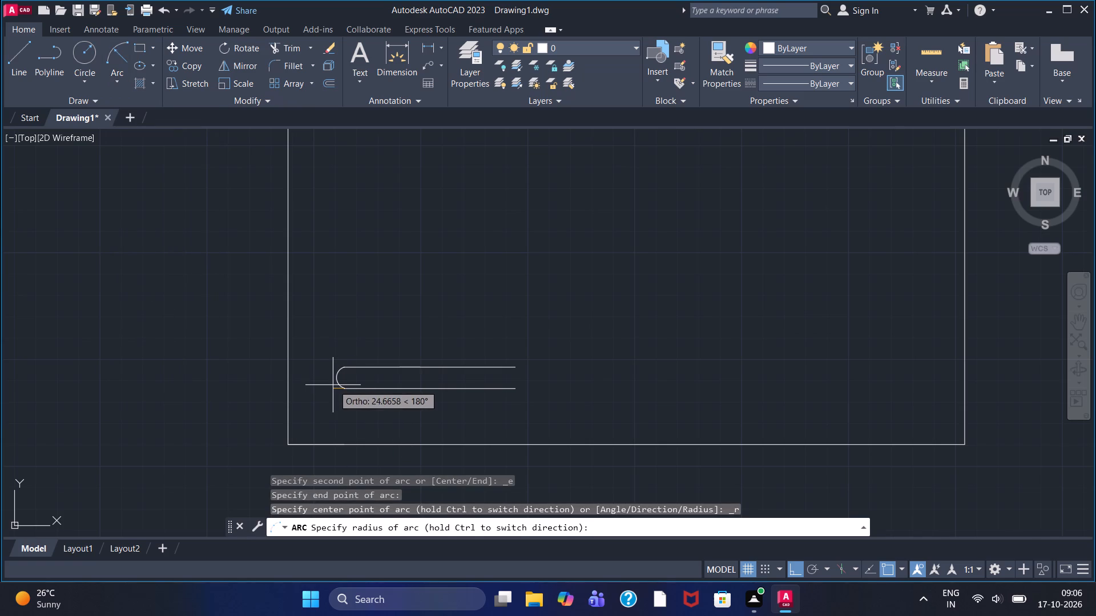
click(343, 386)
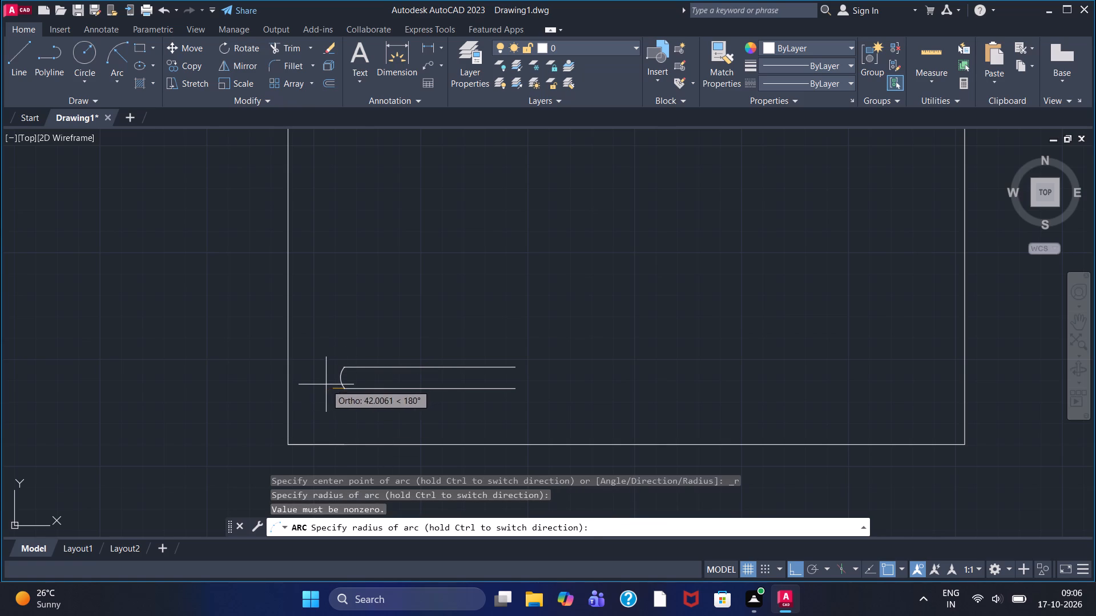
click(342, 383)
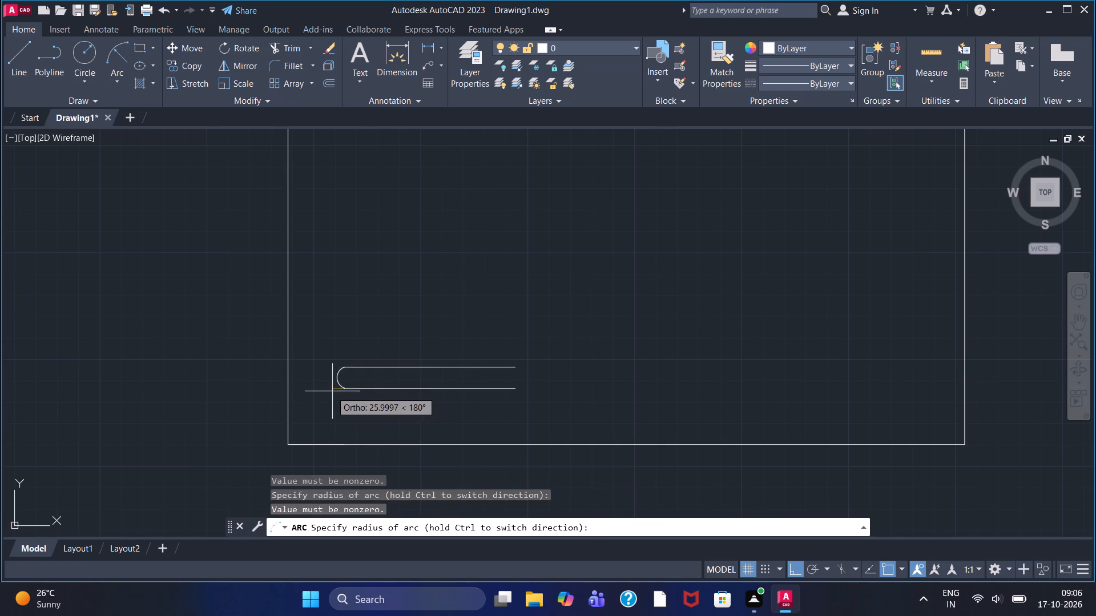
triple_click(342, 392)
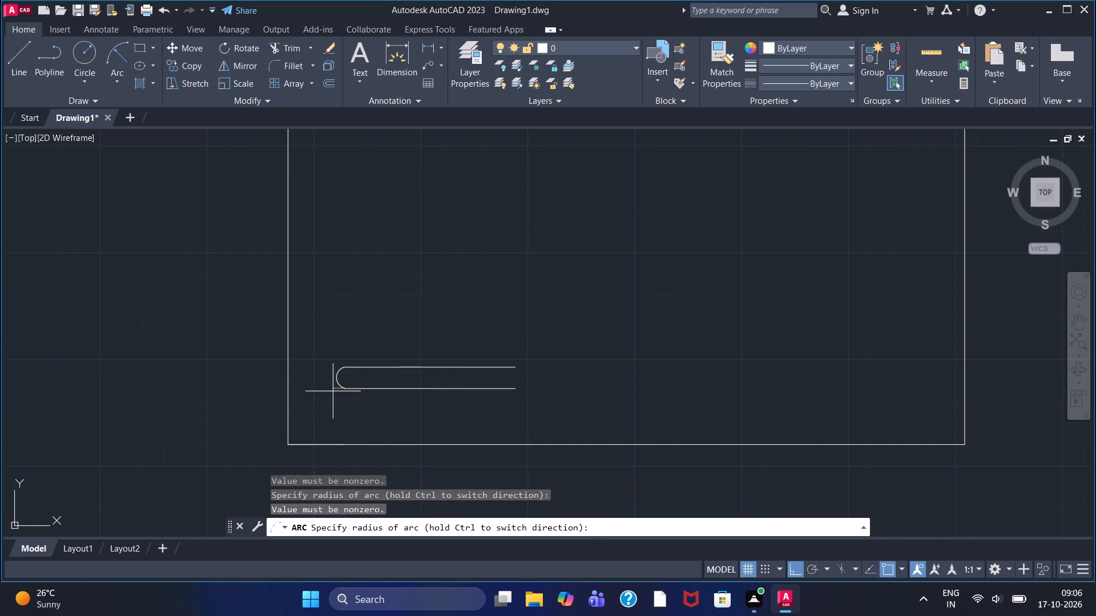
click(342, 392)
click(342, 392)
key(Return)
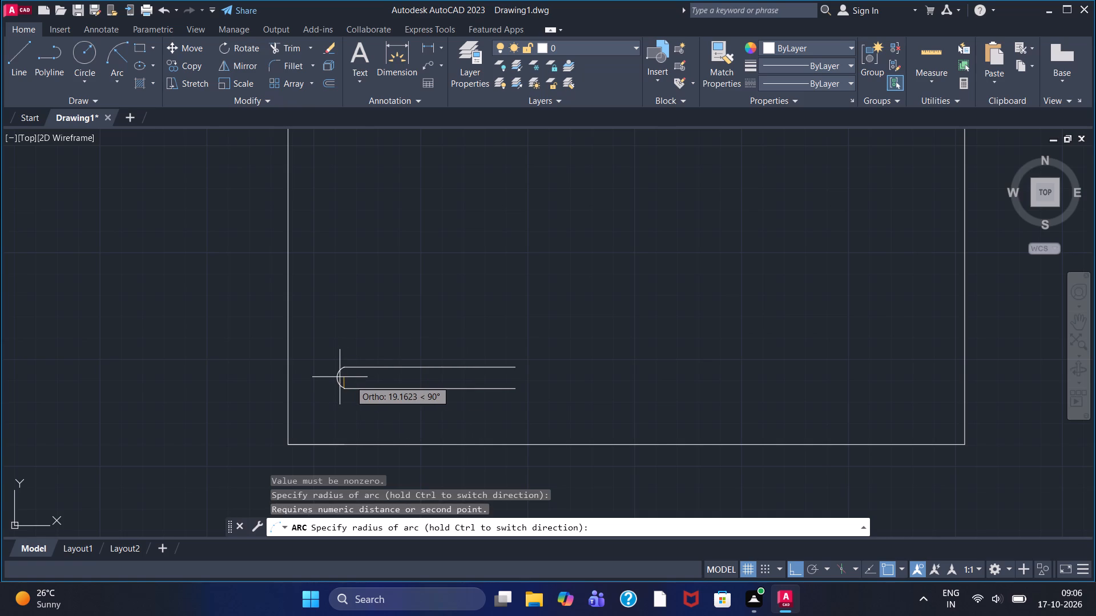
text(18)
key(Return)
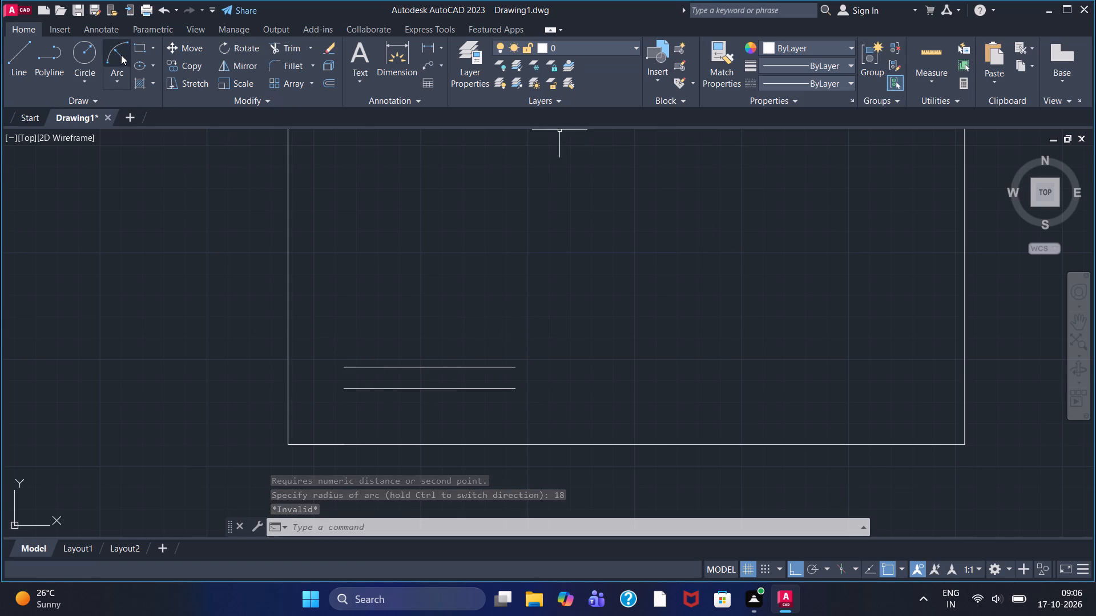
Draw a vertical line joining the left ends of the two 400-long horizontal lines.
click(91, 76)
click(118, 123)
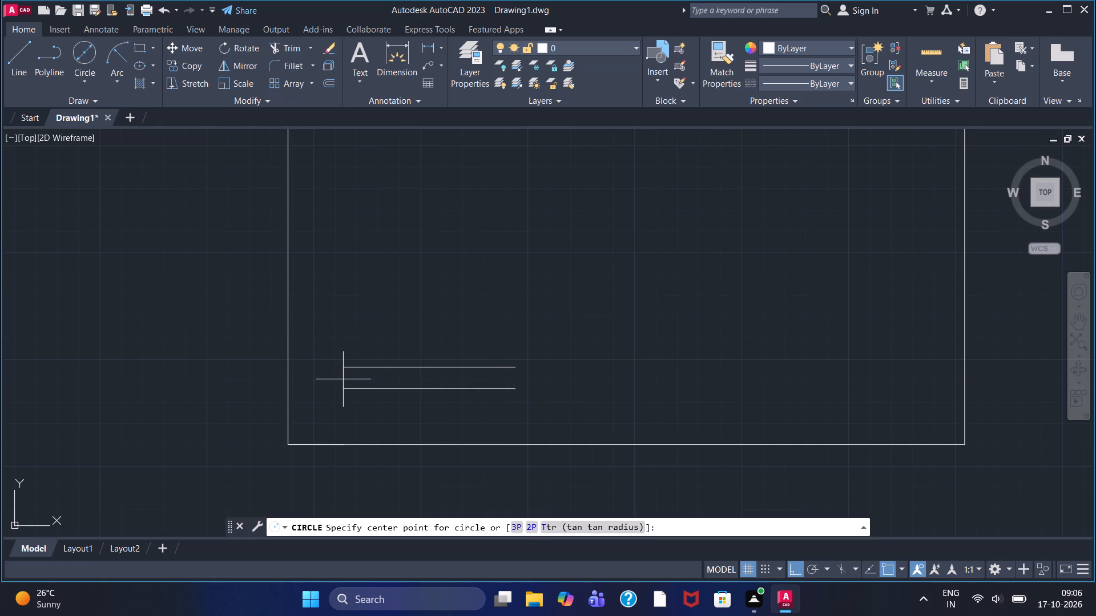
click(19, 59)
double_click(350, 388)
click(347, 370)
right_click(310, 322)
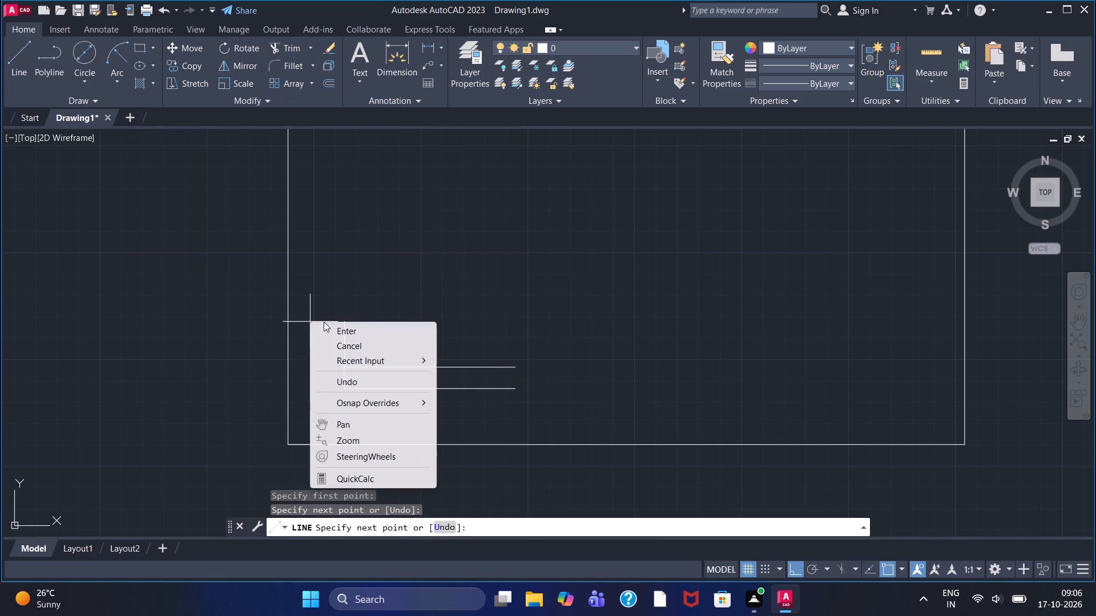
click(333, 327)
Draw a horizontal centre line about 418 long, running right from the midpoint of the left vertical end line.
click(26, 63)
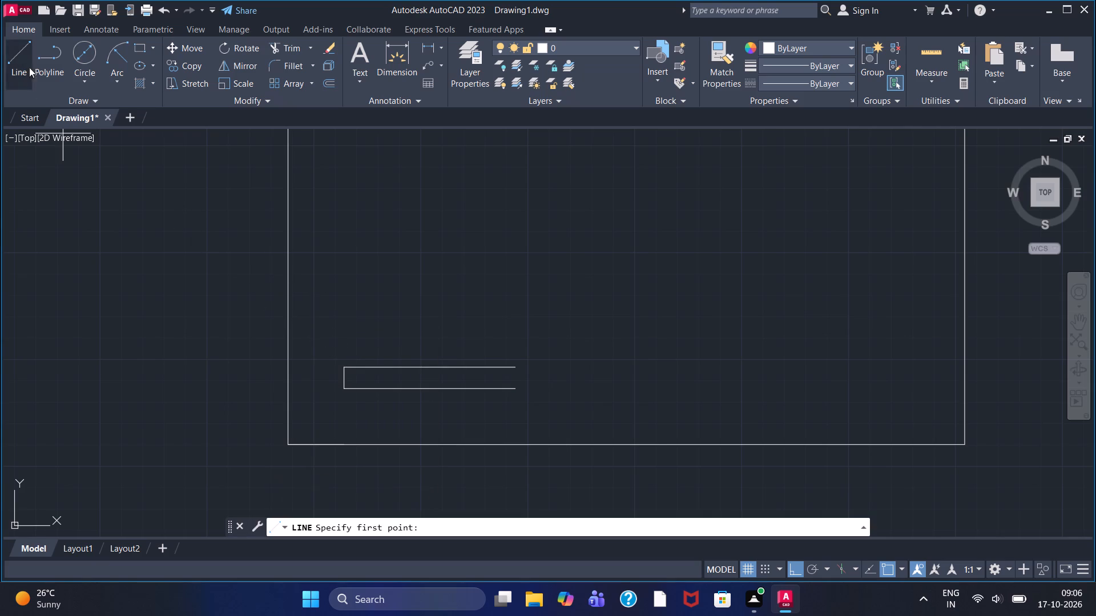
click(342, 379)
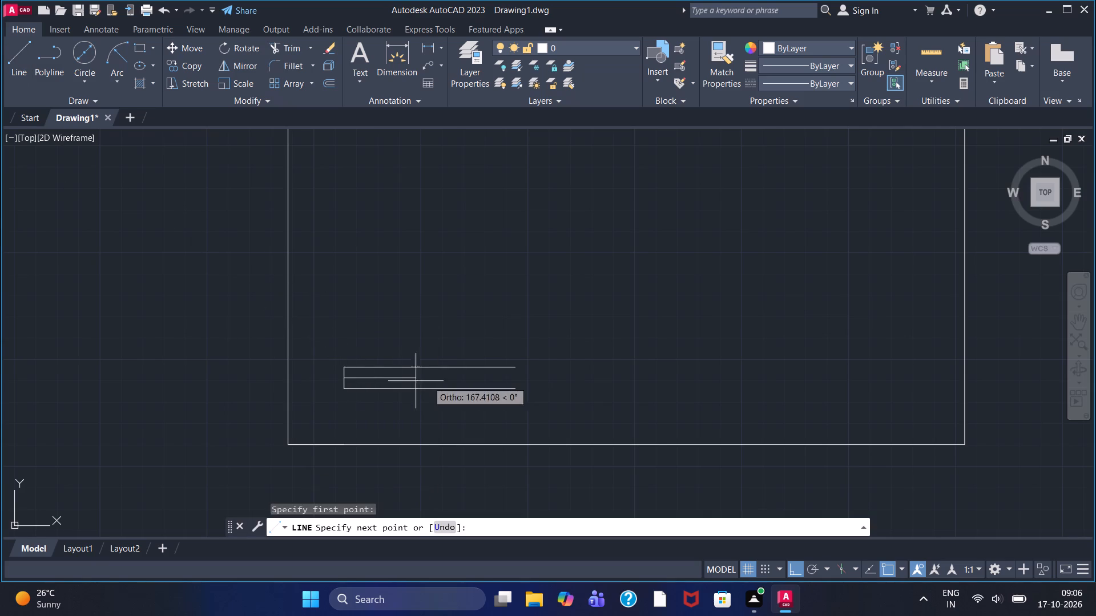
click(523, 377)
right_click(518, 336)
click(531, 345)
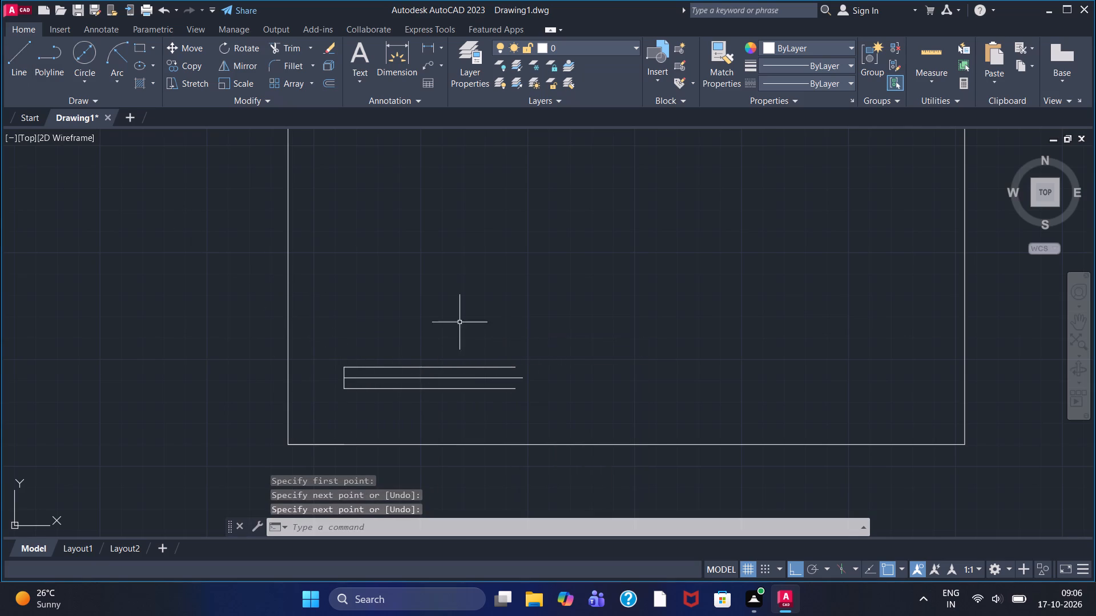
Delete the vertical line joining the left ends of the horizontal lines.
double_click(342, 372)
key(Delete)
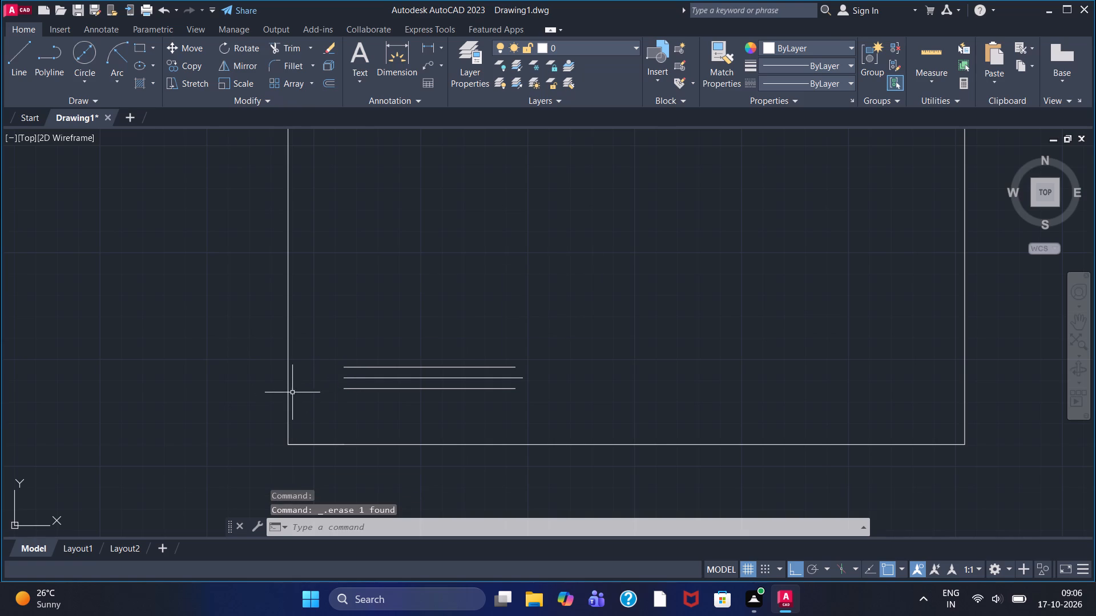
Draw a circle of diameter 50 centred on the left endpoint of the centre line.
click(79, 64)
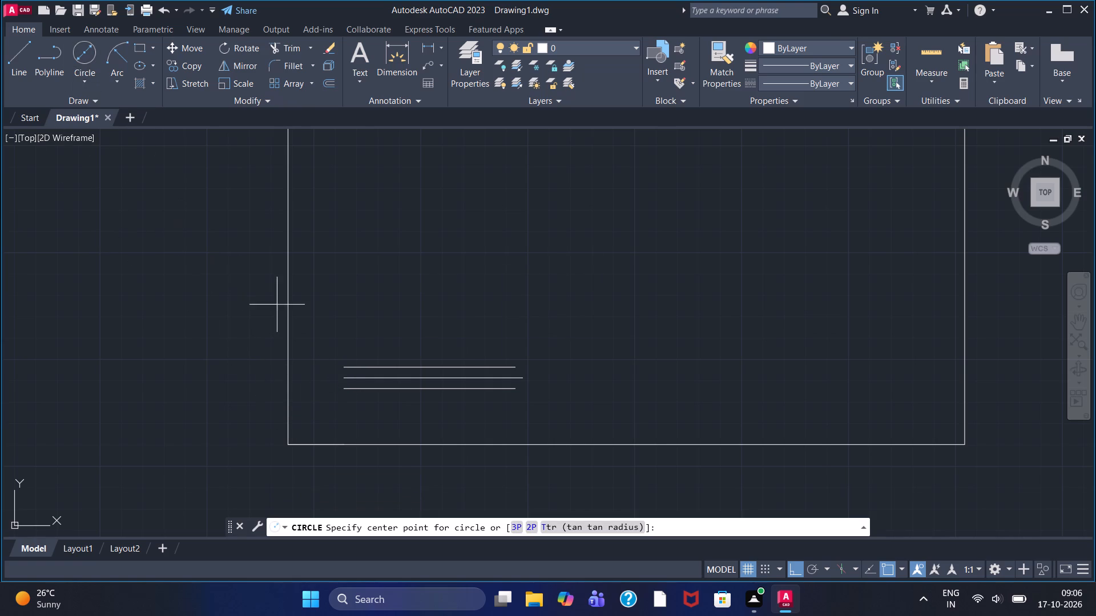
click(347, 380)
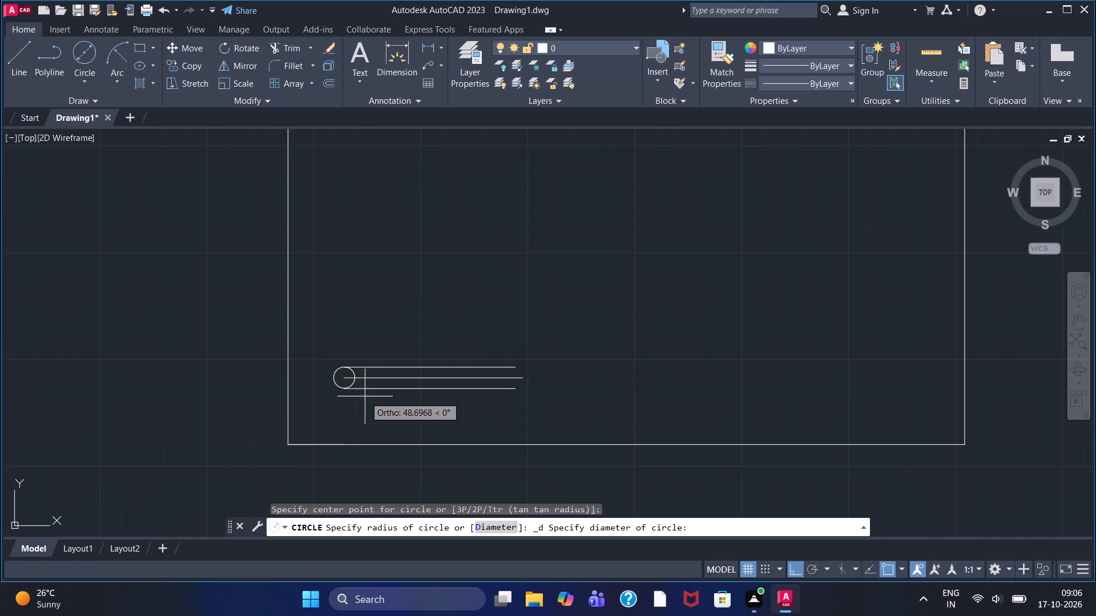
text(50)
key(Return)
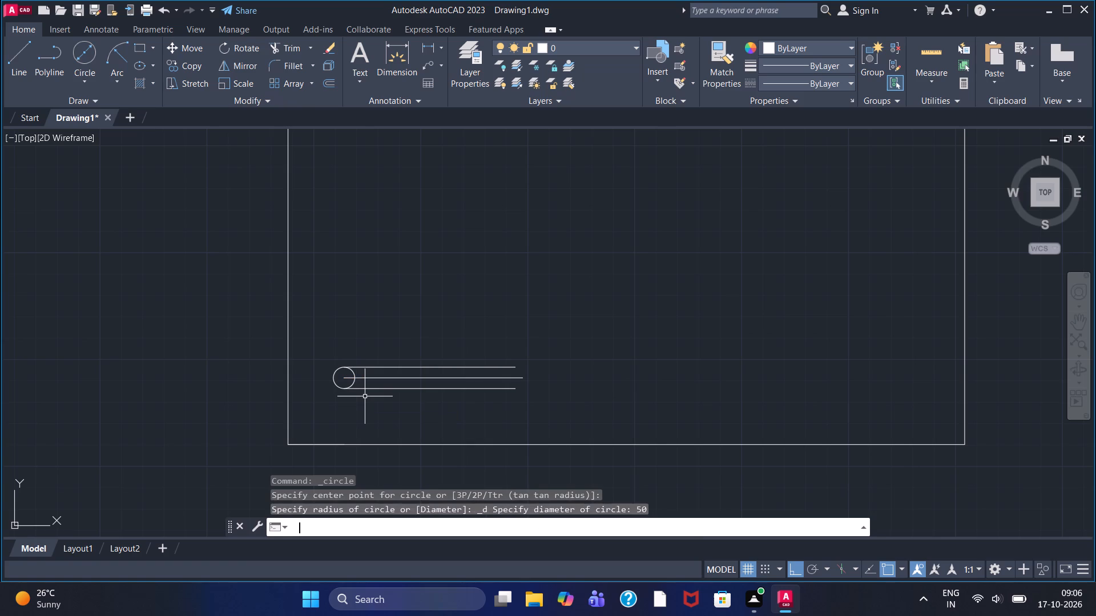
key(Escape)
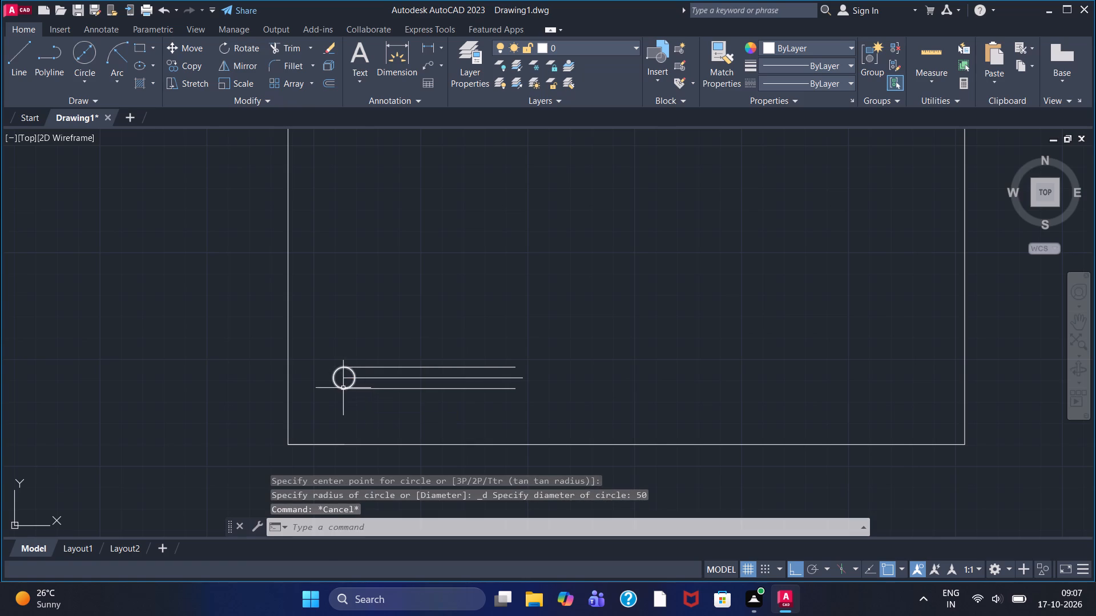
click(78, 58)
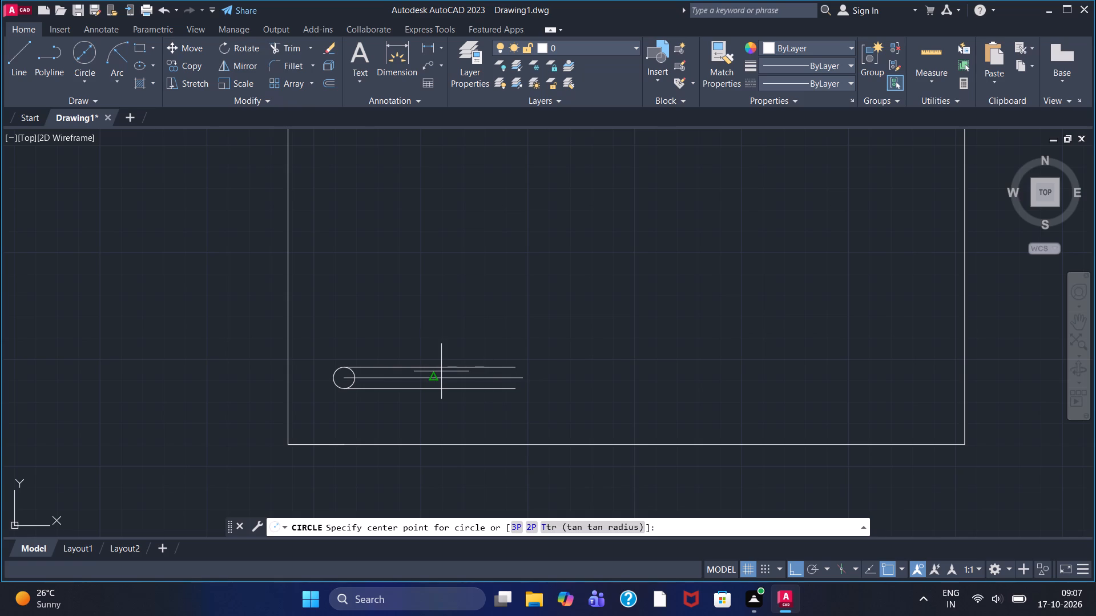
key(Escape)
Draw a vertical line joining the right ends of the upper and lower horizontal lines.
click(12, 58)
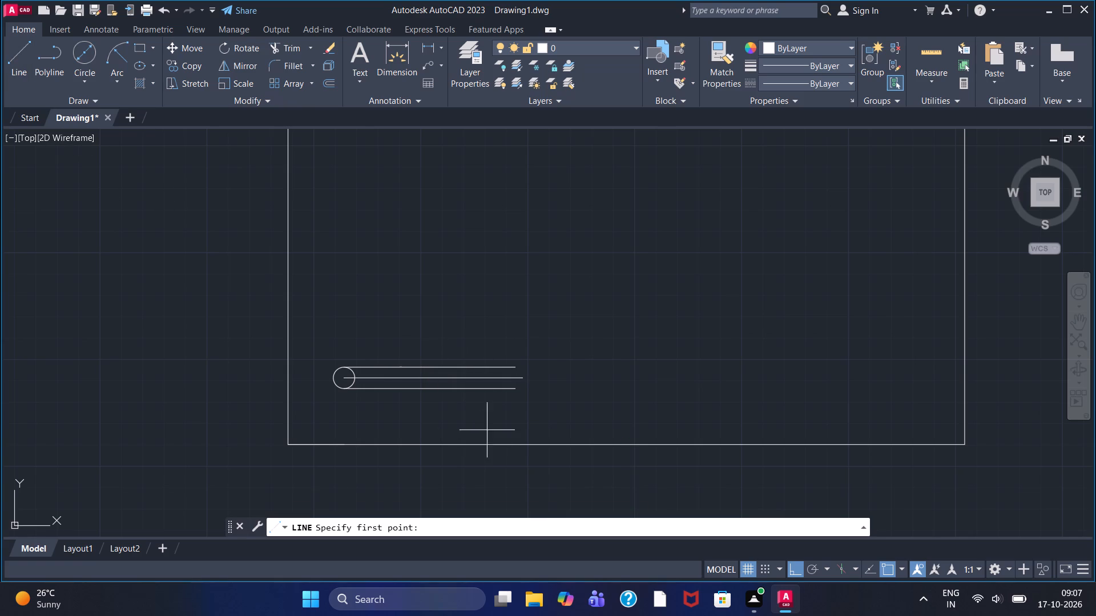
click(513, 368)
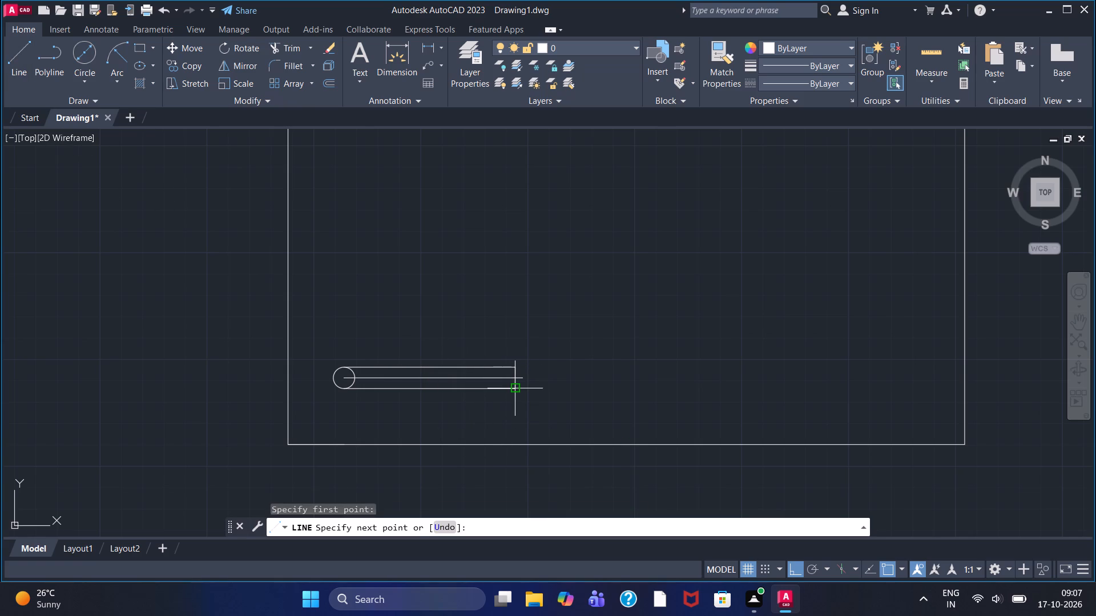
click(511, 390)
right_click(531, 377)
click(542, 387)
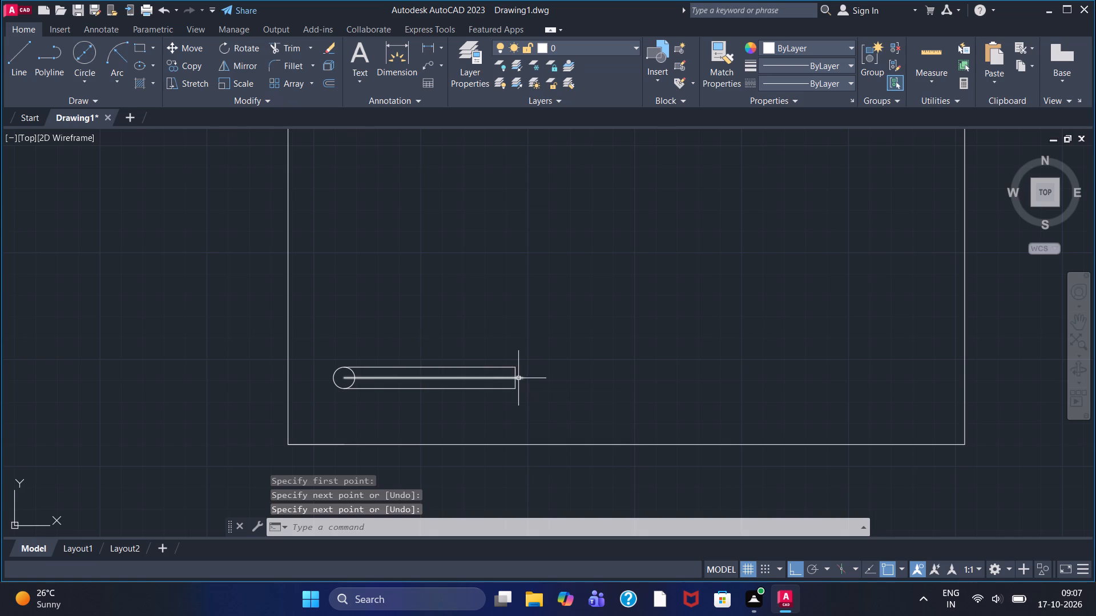
Delete the horizontal centre line between the two 400-long lines.
click(519, 378)
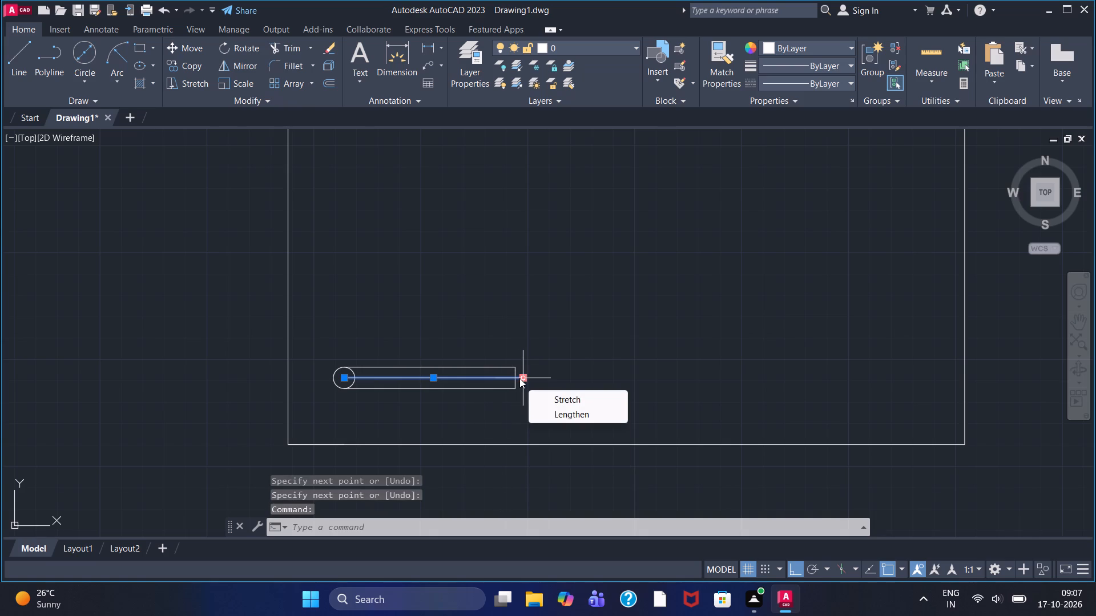
key(Delete)
key(Delete)
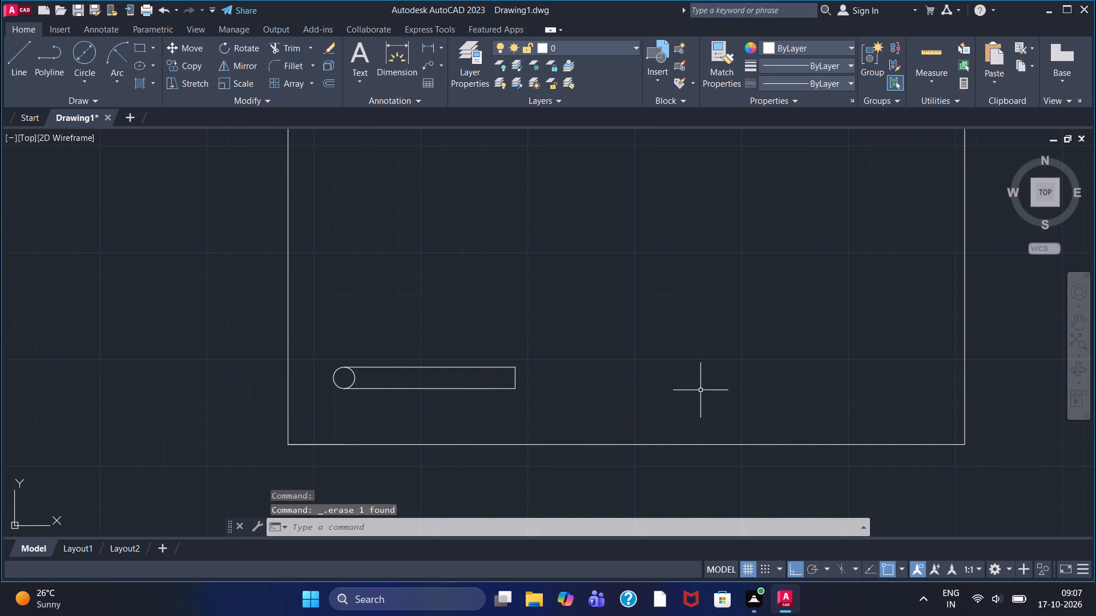
Draw a circle of diameter 50 centred on the midpoint of the vertical line at the slot's right end.
click(75, 47)
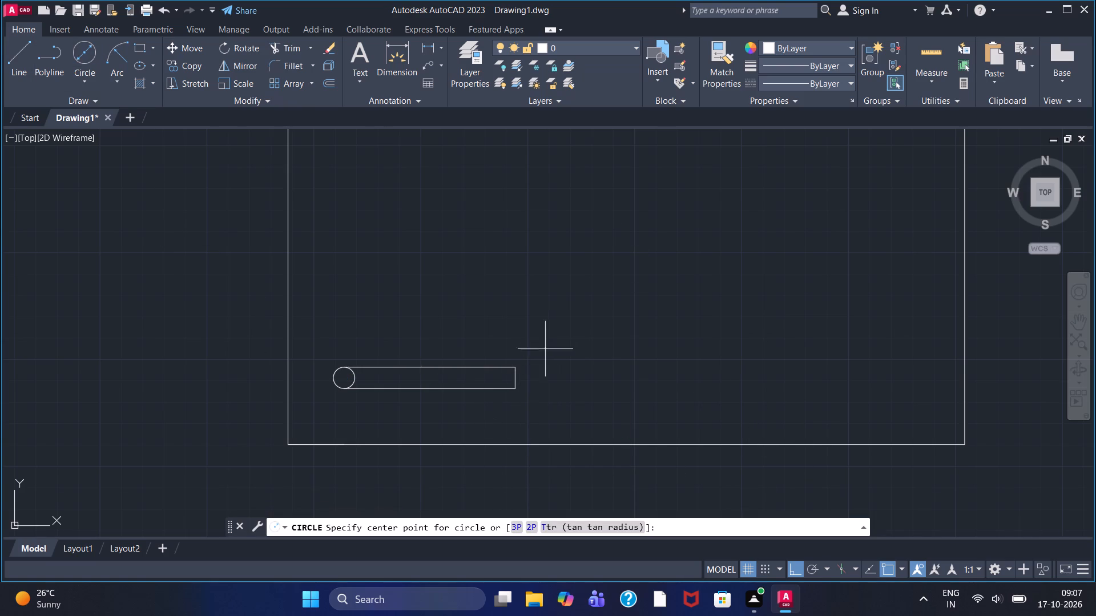
click(515, 376)
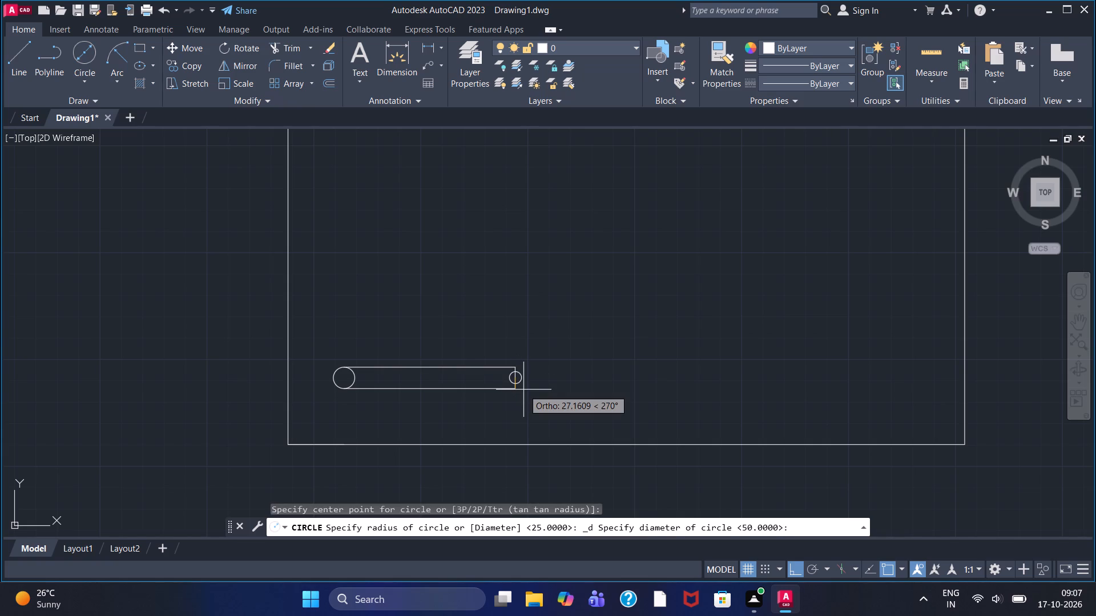
text(50)
key(Return)
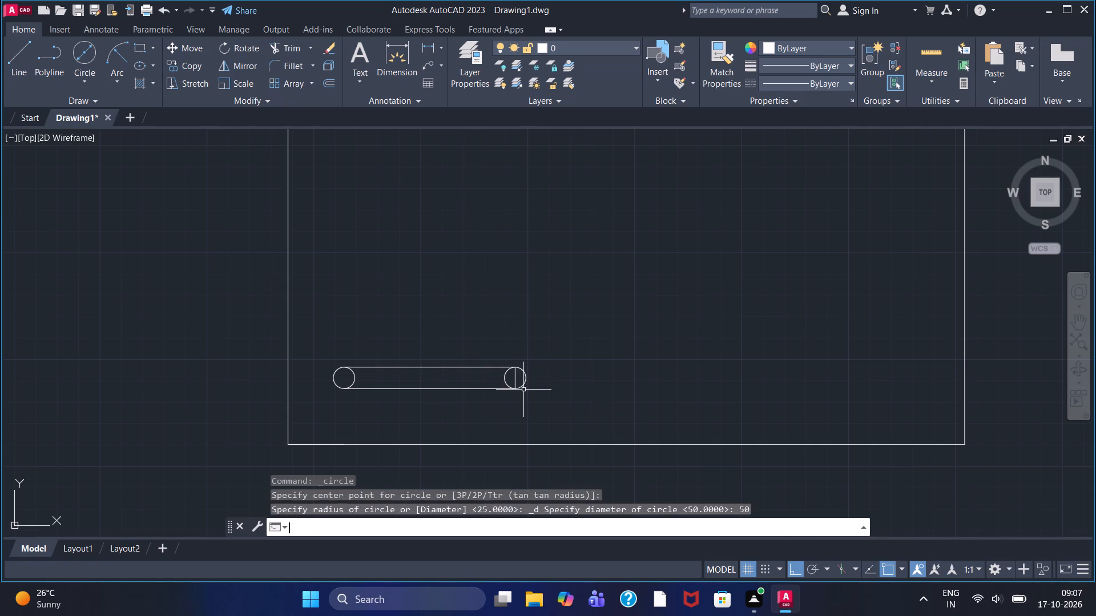
key(Escape)
Trim away the inner halves of both end circles and the vertical line inside the right one, leaving a rounded-end slot.
scroll(466, 380, up, 2)
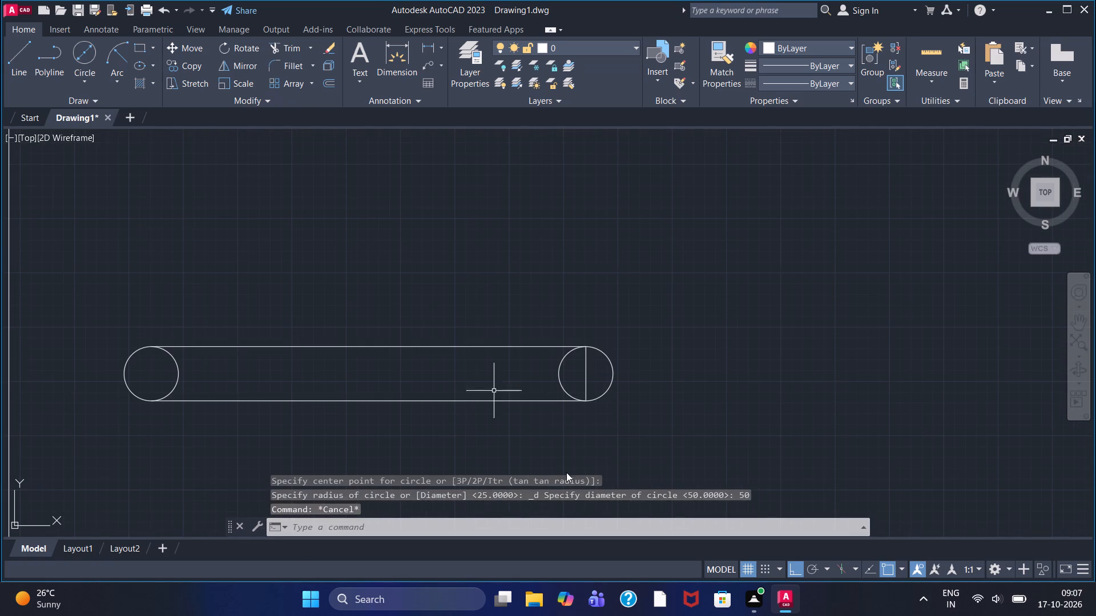
click(287, 44)
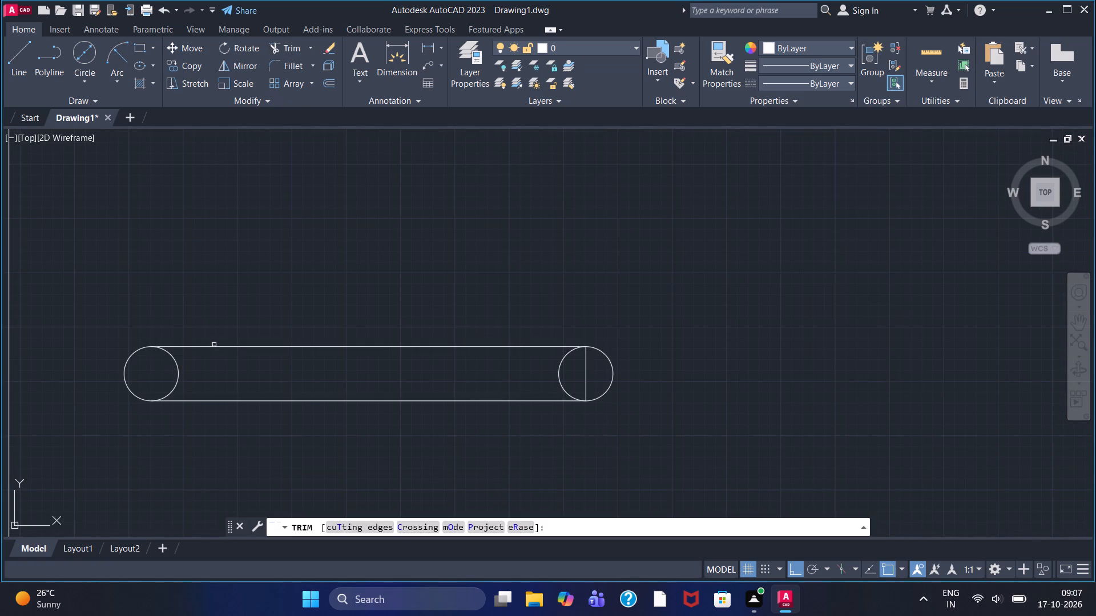
click(178, 377)
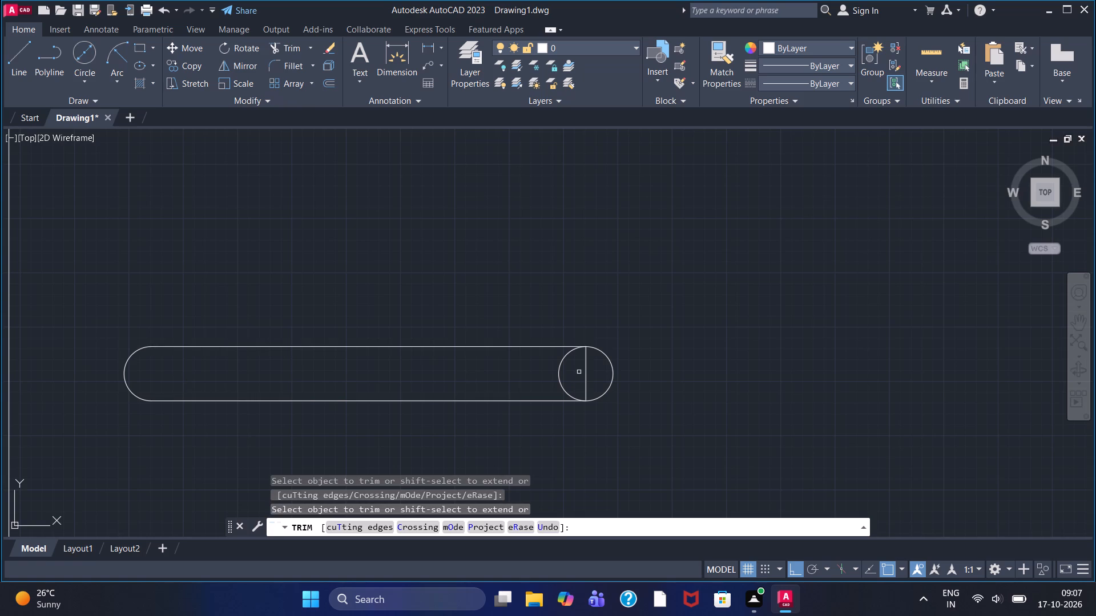
click(560, 367)
click(584, 374)
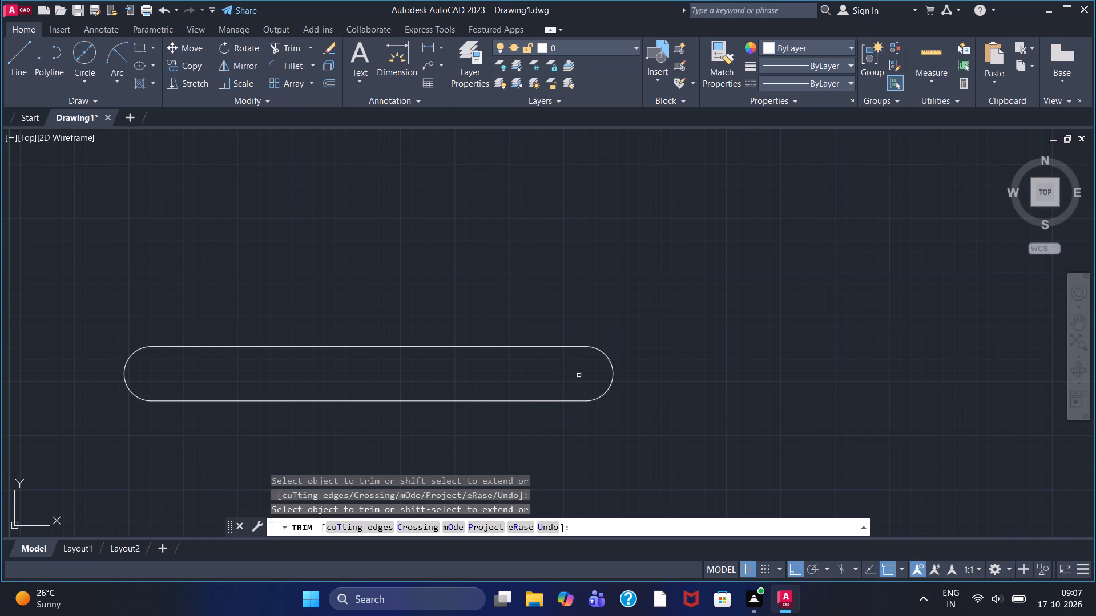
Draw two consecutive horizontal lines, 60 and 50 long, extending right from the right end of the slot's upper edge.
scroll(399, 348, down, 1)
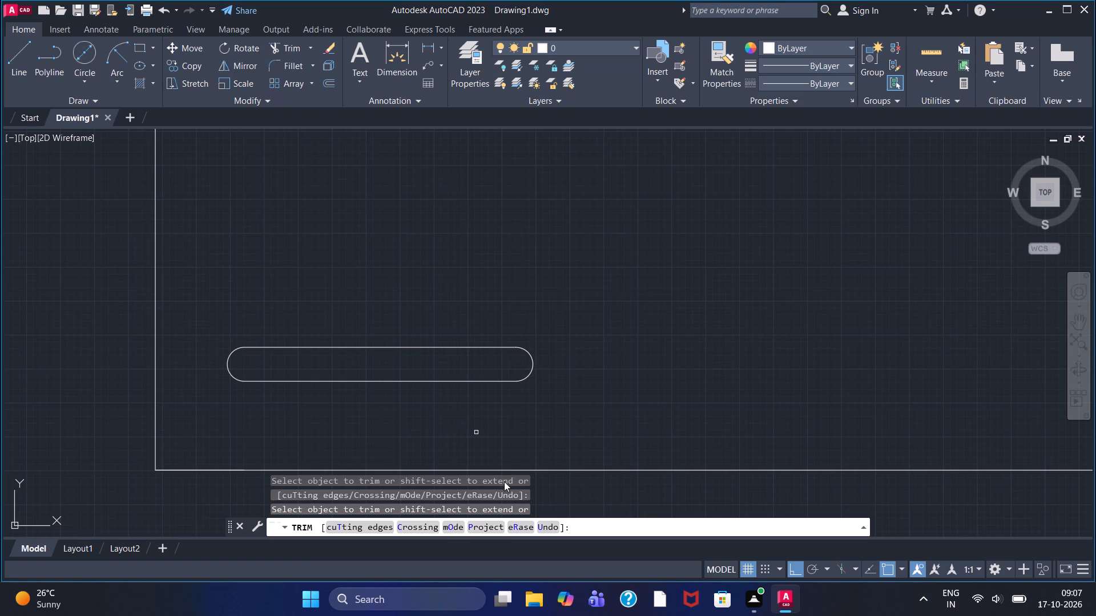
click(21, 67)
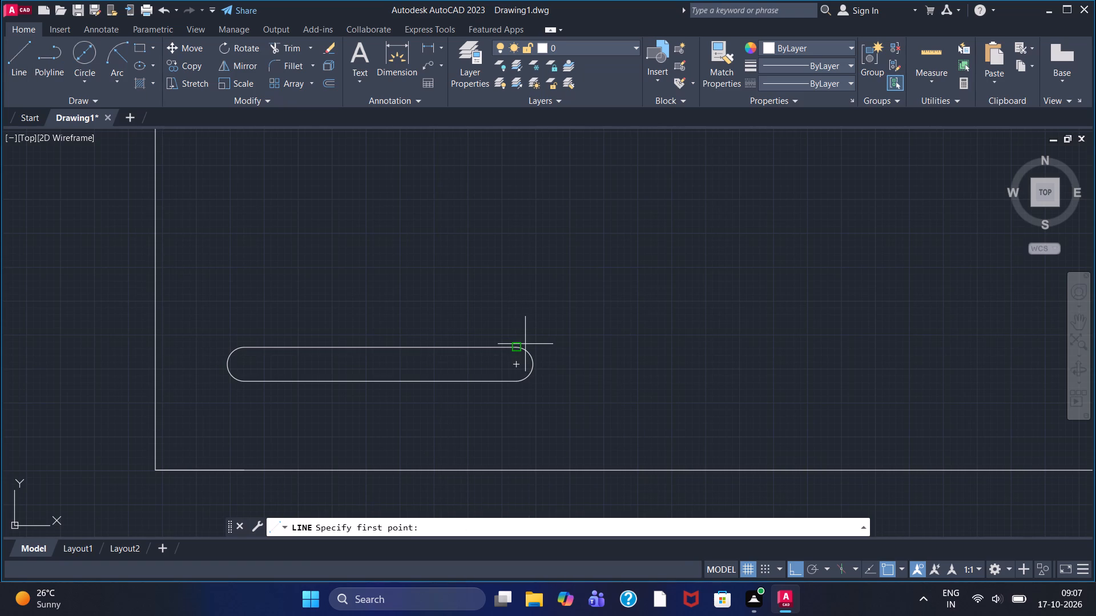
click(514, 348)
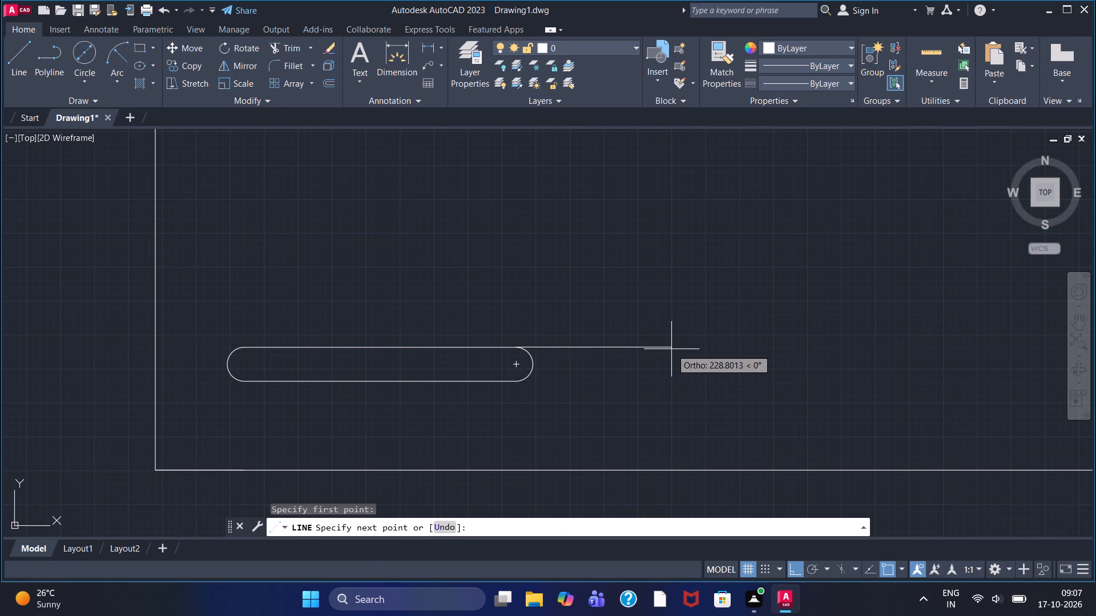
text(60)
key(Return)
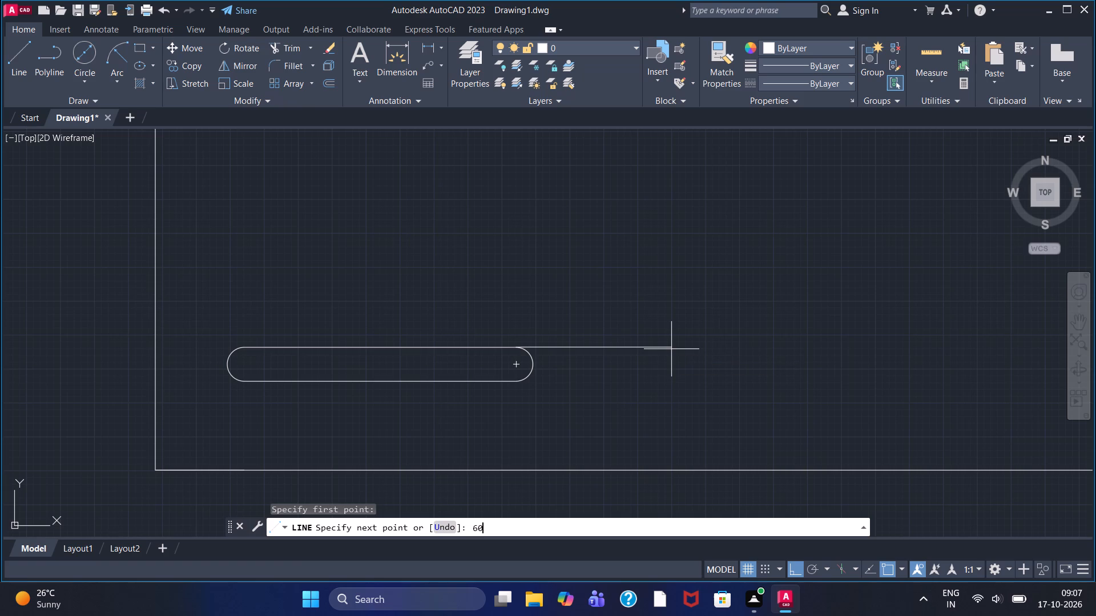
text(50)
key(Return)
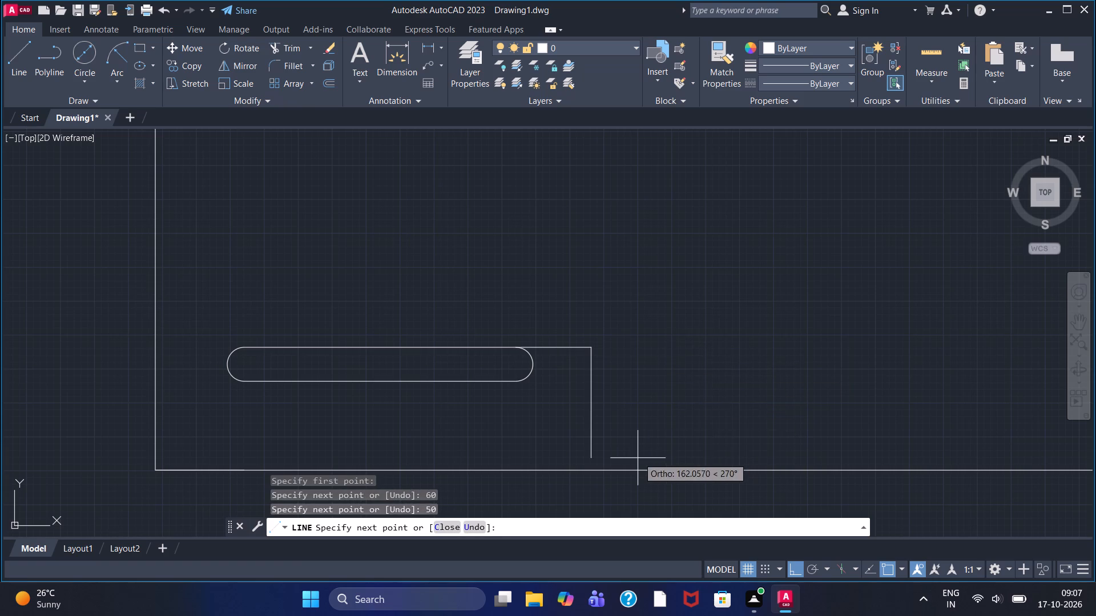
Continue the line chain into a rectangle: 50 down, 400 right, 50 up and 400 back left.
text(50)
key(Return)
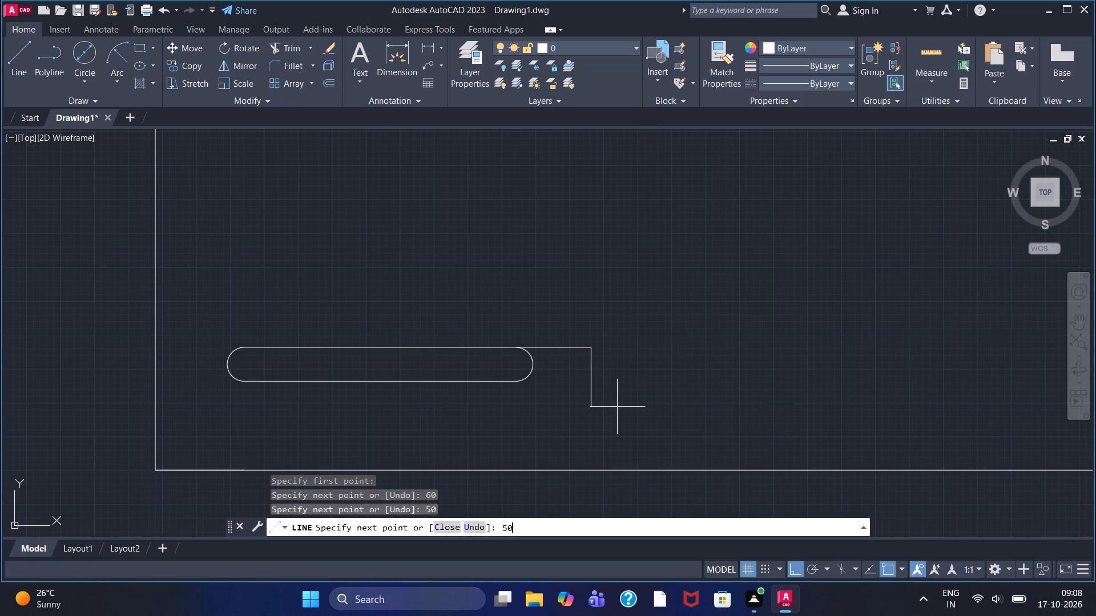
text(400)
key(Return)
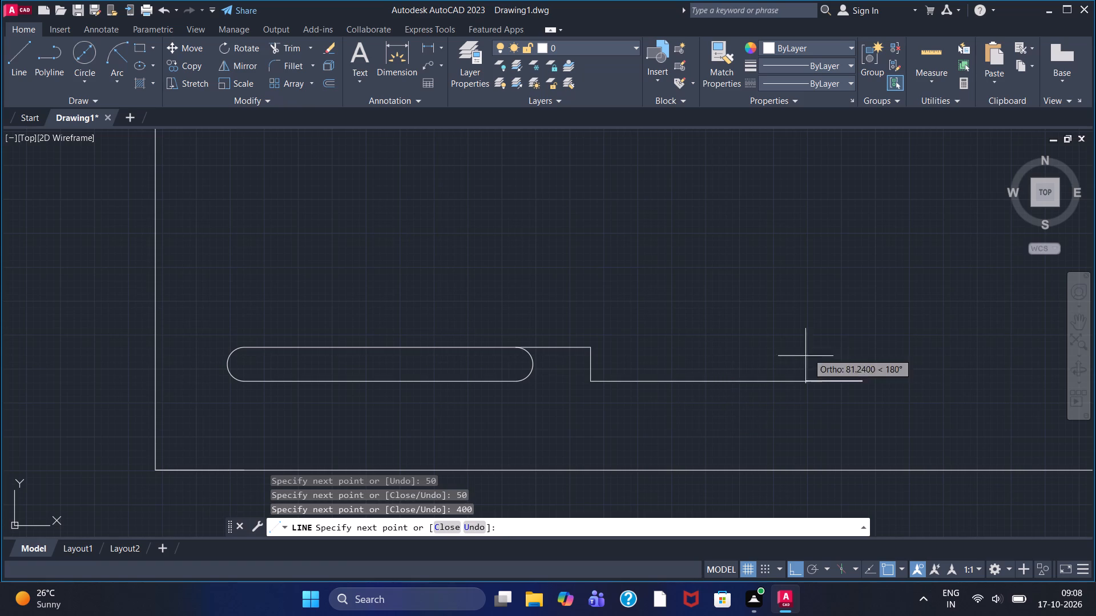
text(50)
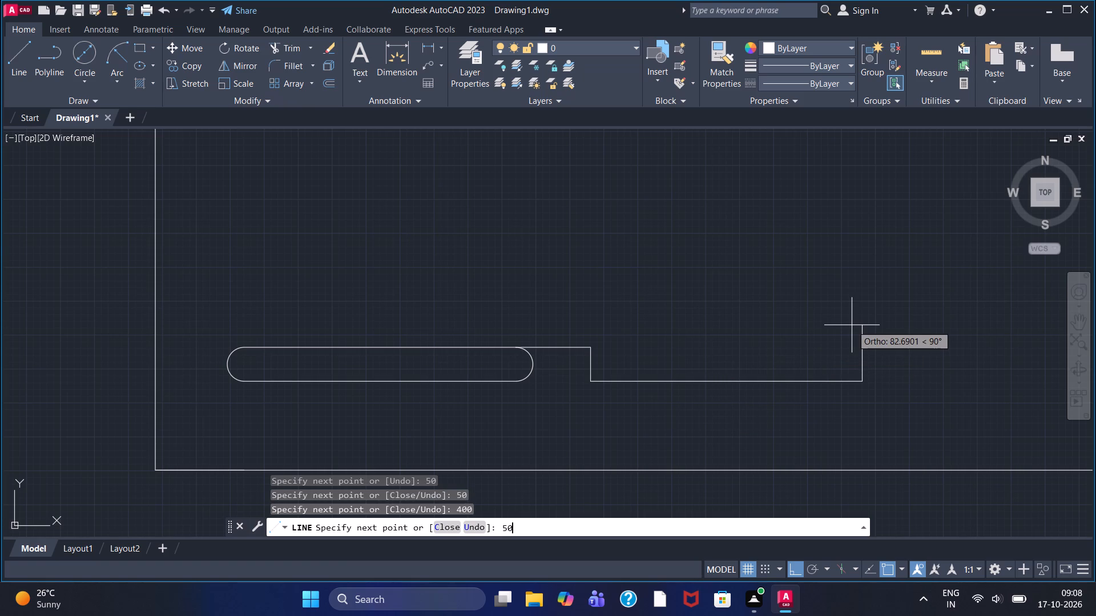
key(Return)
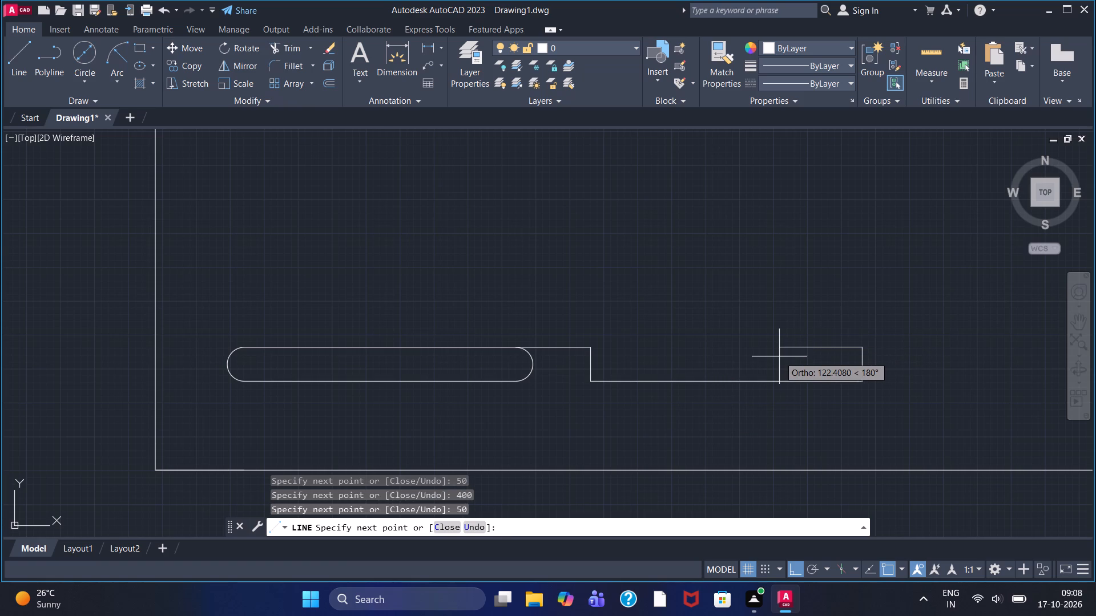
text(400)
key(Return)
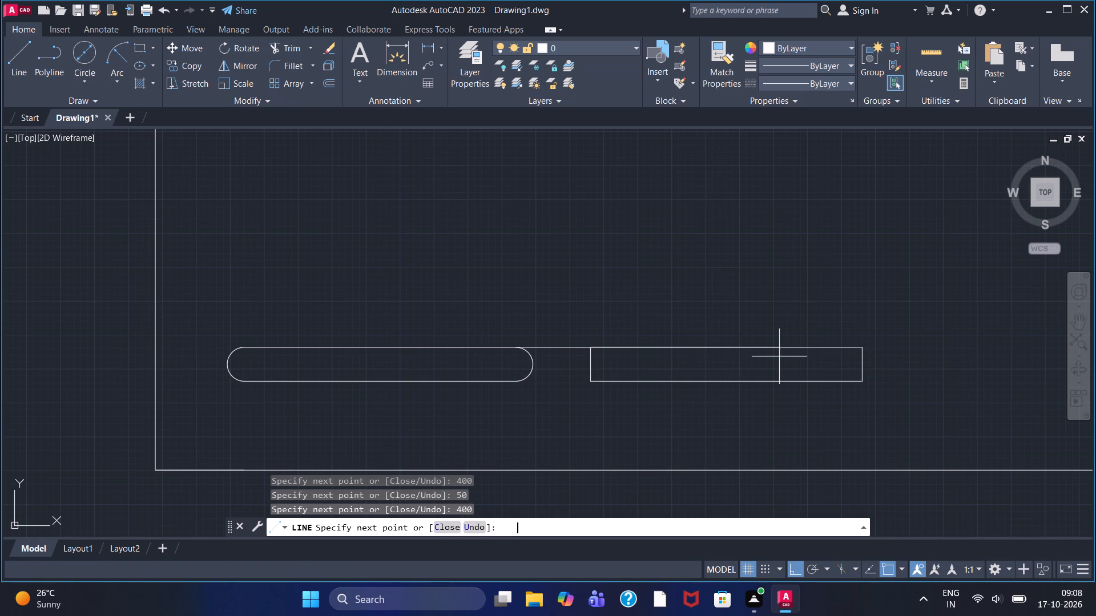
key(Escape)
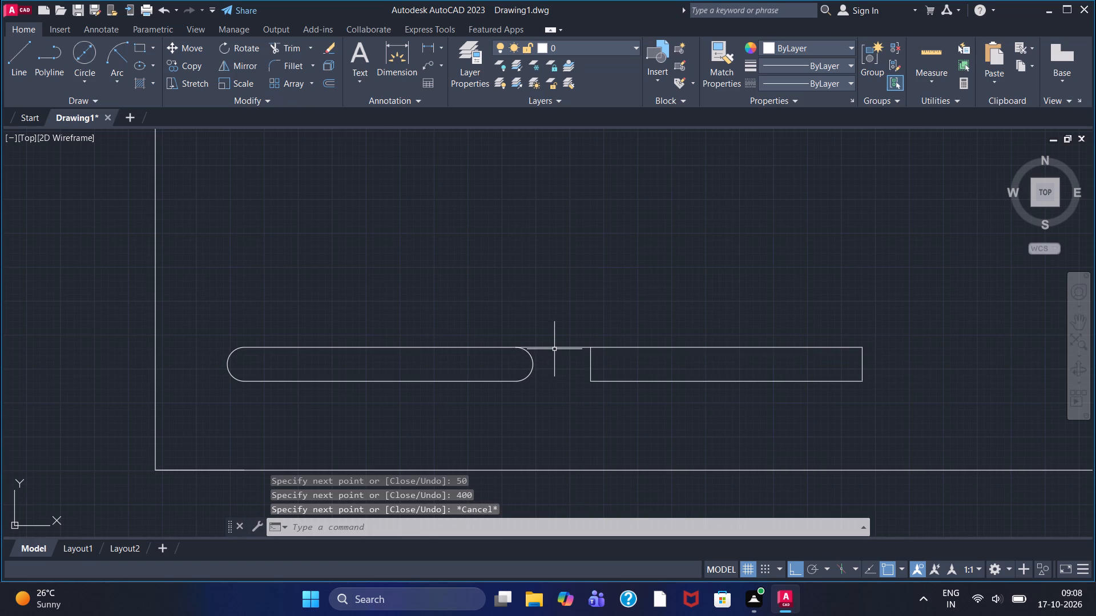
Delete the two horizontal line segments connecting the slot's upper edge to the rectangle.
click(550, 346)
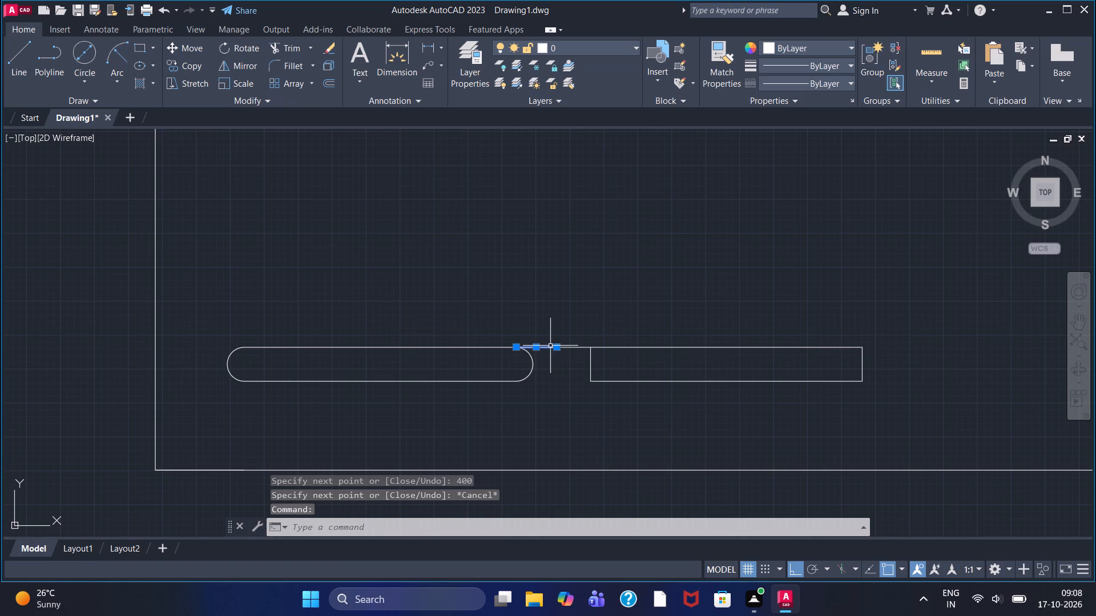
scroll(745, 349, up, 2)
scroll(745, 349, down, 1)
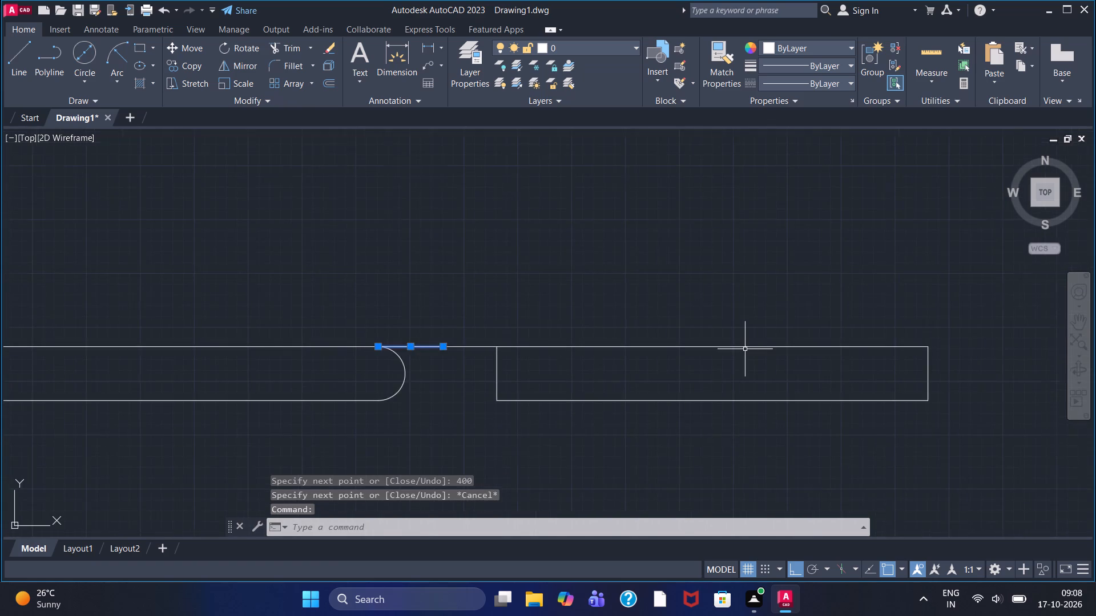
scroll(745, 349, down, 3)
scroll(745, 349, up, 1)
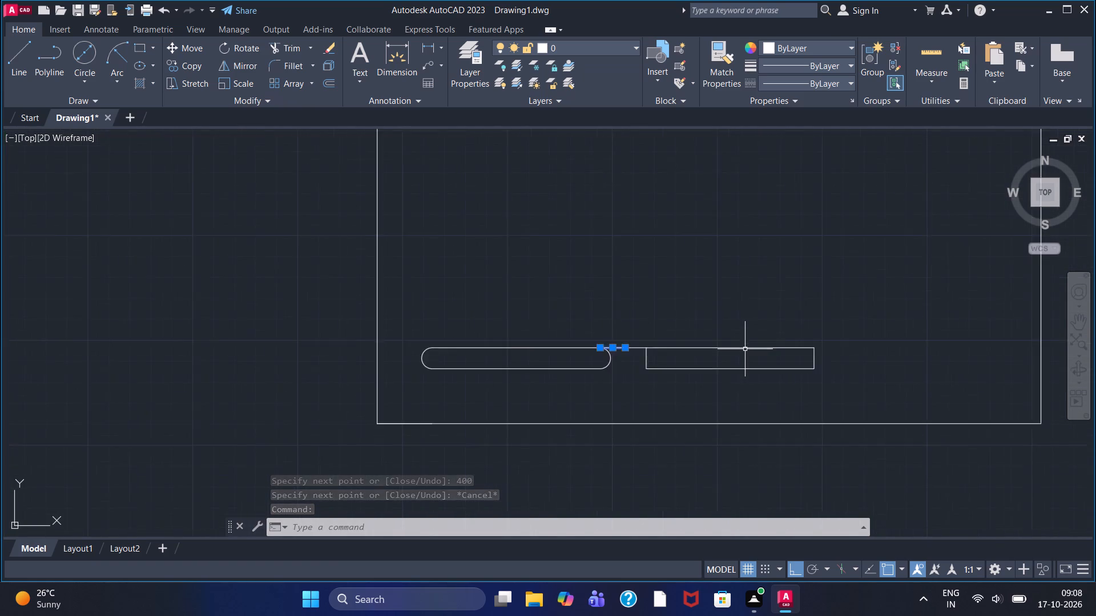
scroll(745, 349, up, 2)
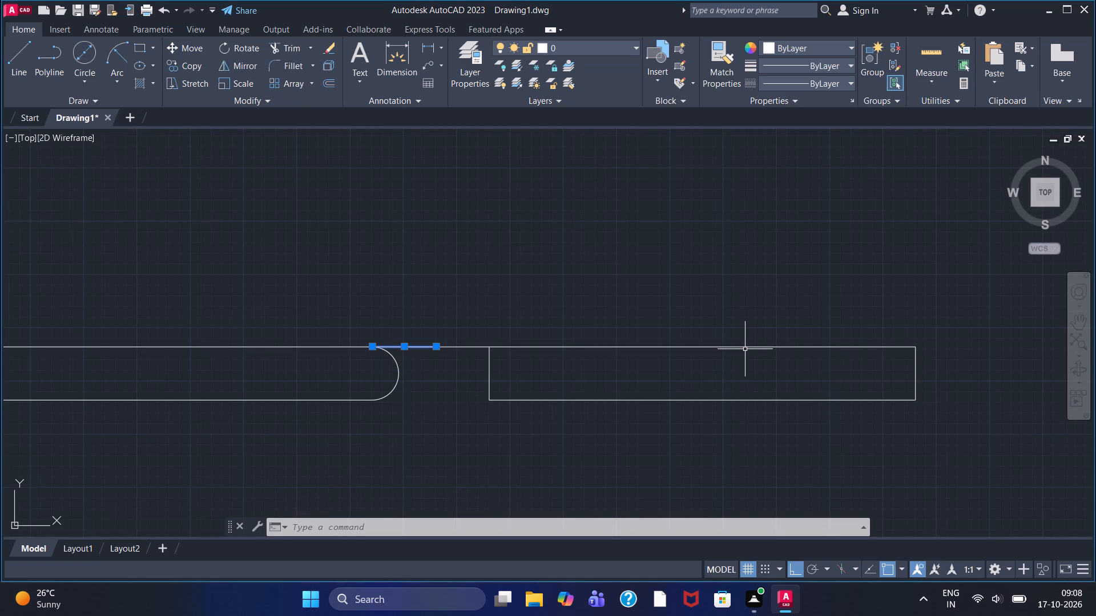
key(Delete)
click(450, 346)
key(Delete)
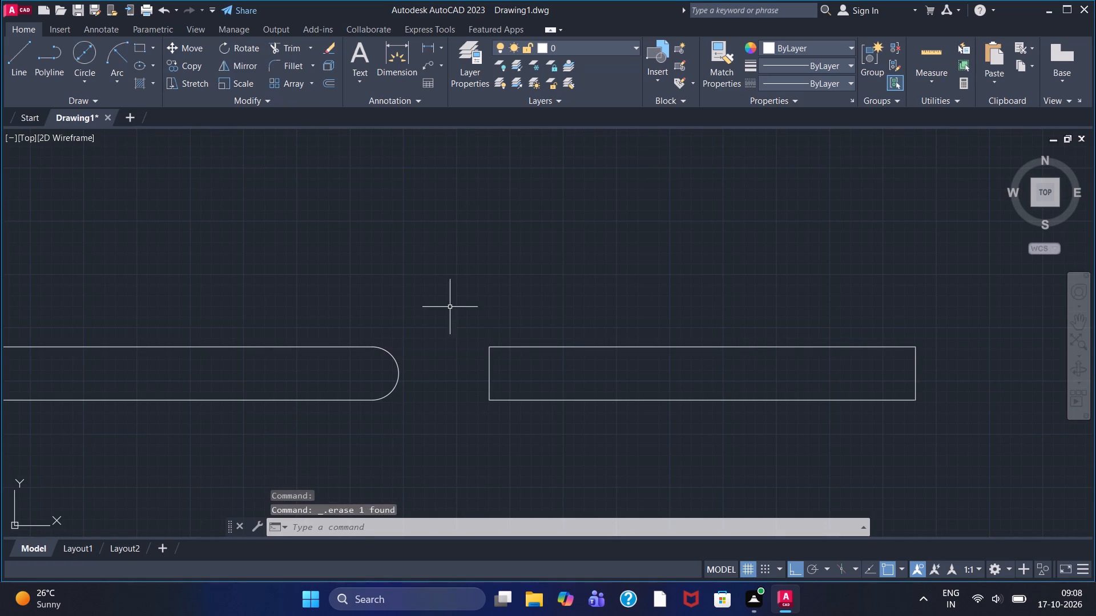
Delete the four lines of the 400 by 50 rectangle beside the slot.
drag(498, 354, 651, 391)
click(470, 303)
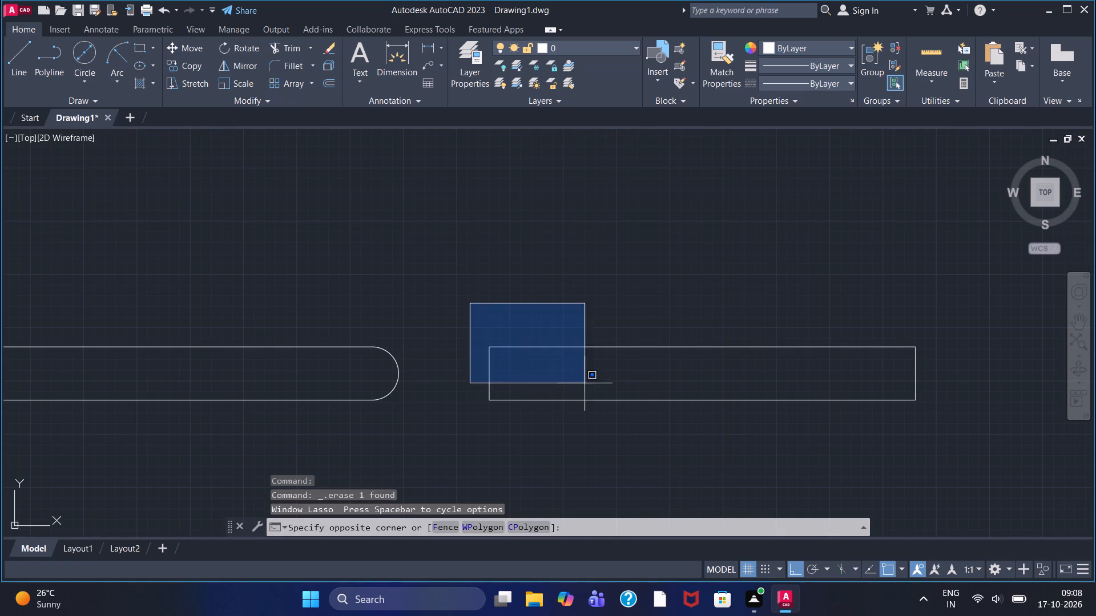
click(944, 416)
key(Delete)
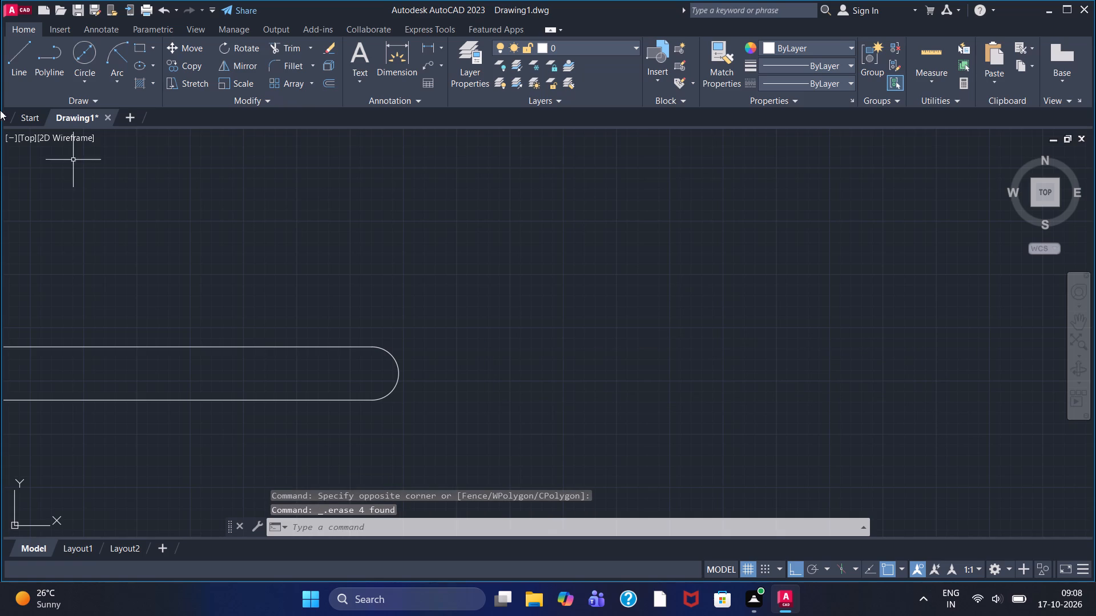
Draw a 60-long horizontal spacing line to the right from the midpoint of the slot's right arc.
click(11, 68)
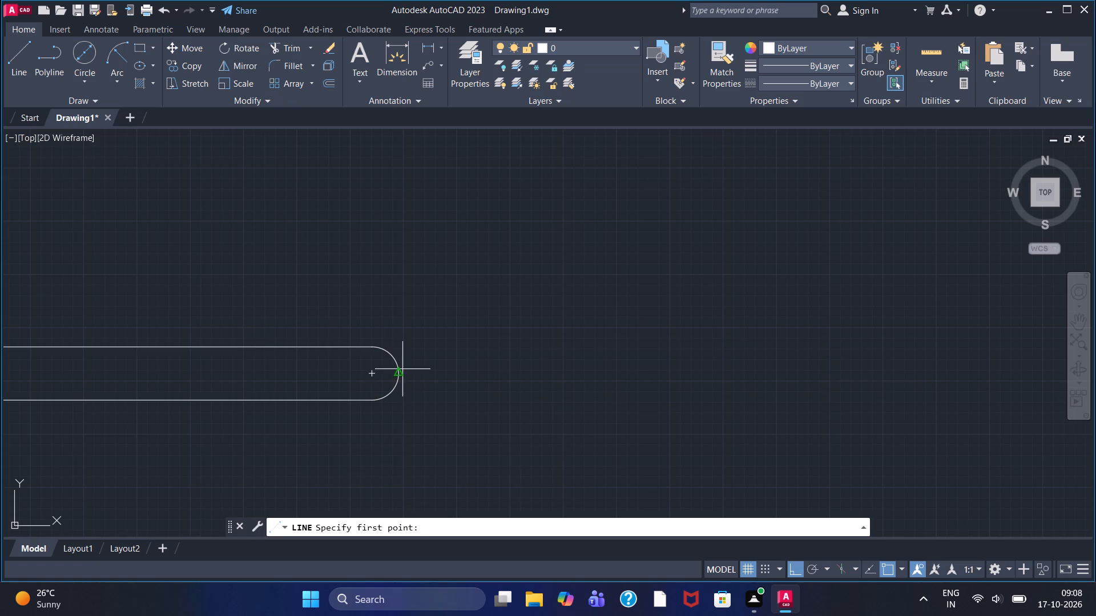
click(399, 373)
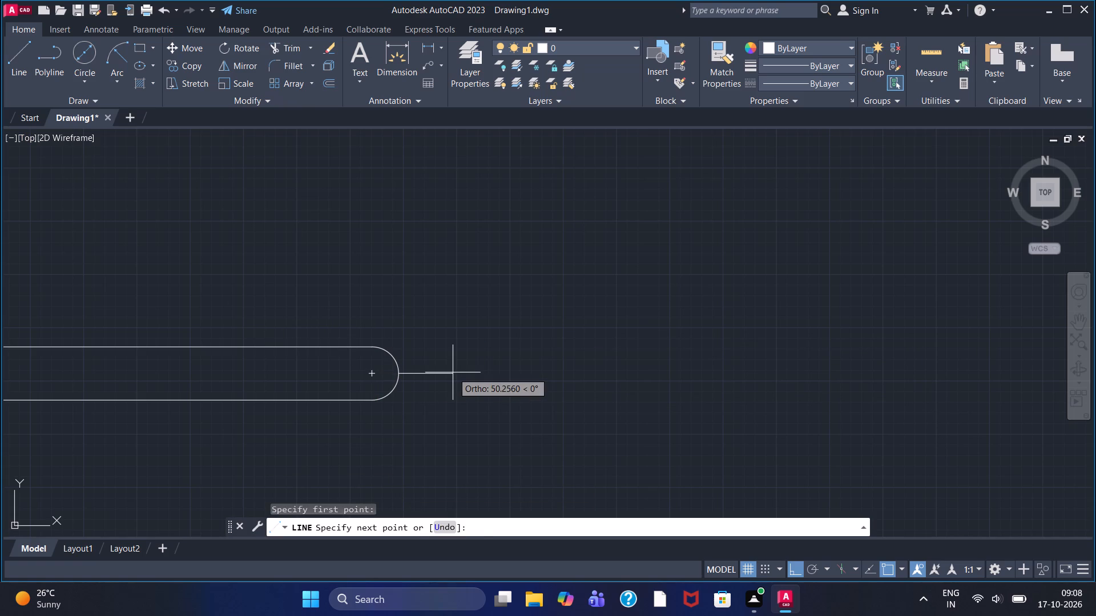
text(60)
key(Return)
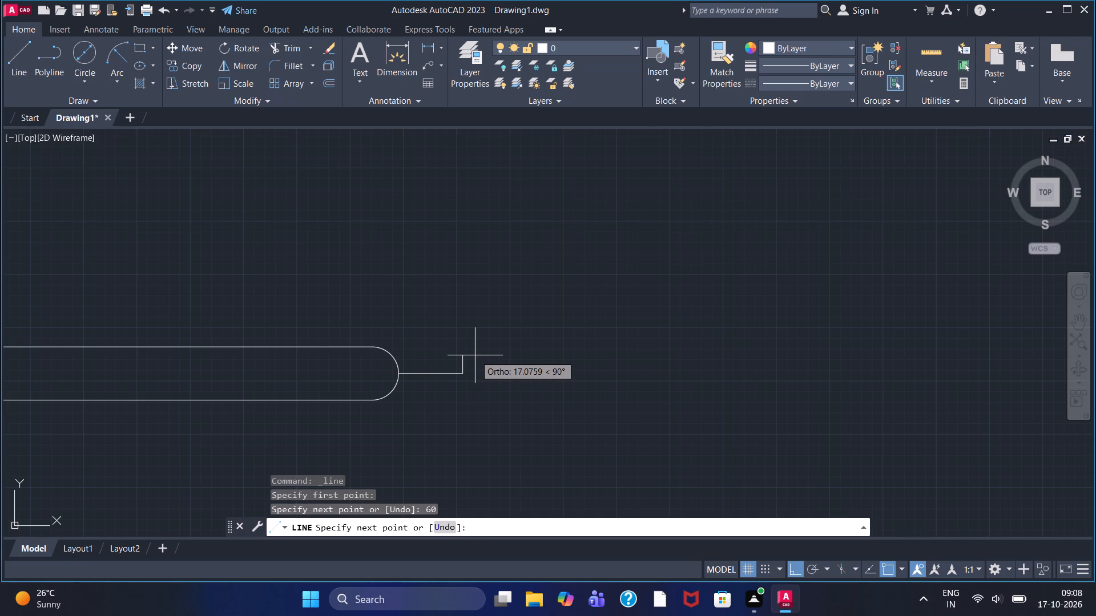
Continue from the spacing line's end 25 up, 400 right, 50 down and 400 left, closing the rectangle back at that end.
text(25)
key(Return)
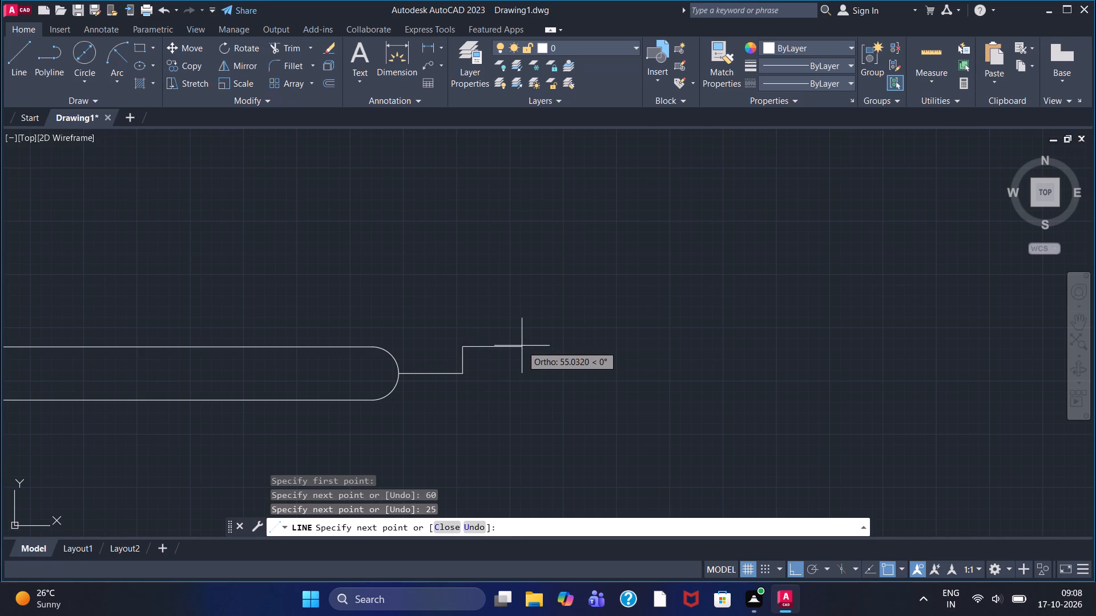
text(400)
key(Return)
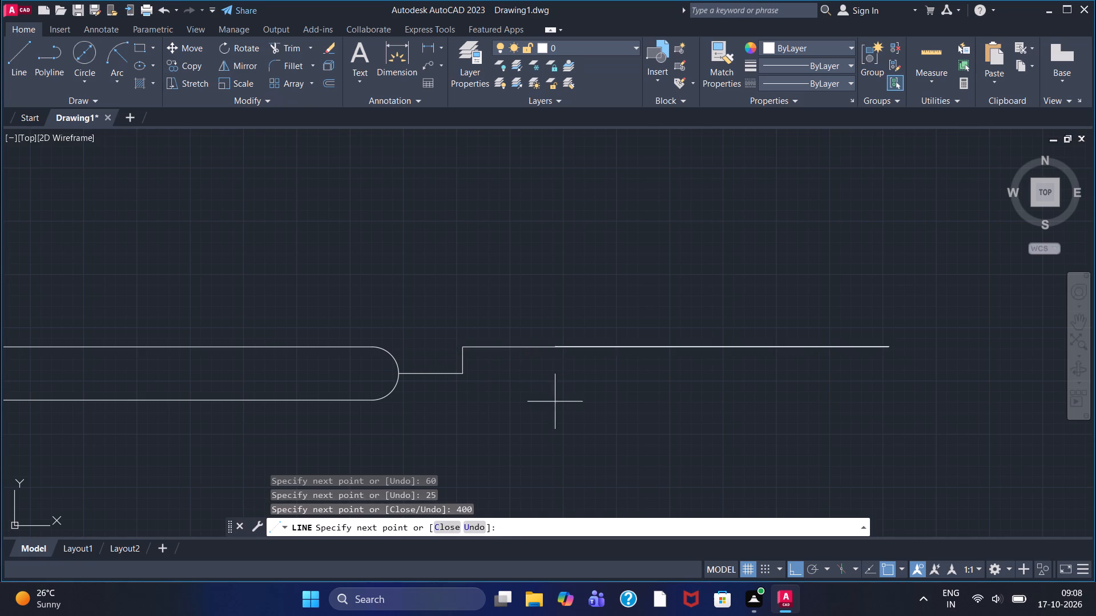
text(50)
key(Return)
text(400)
key(Return)
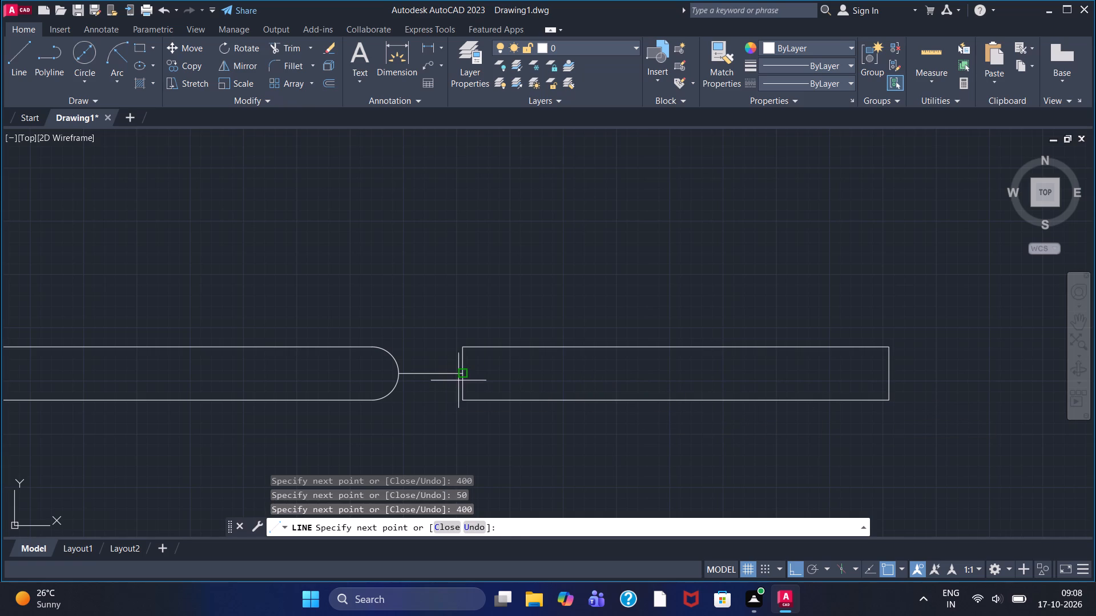
click(460, 378)
right_click(400, 274)
click(420, 284)
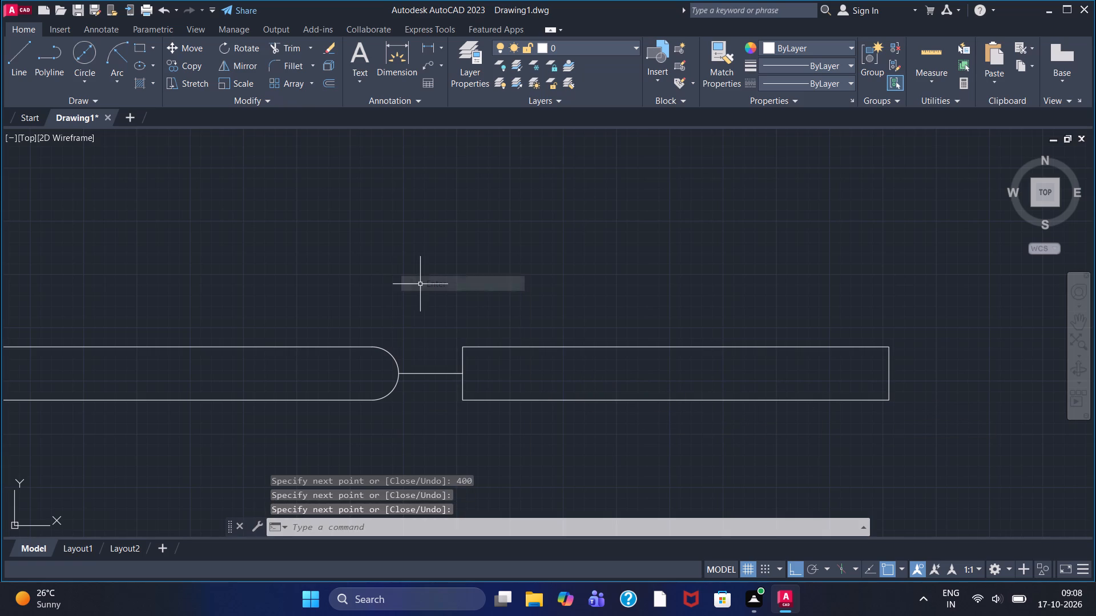
Delete the 60-long spacing line between the slot and the new rectangle.
click(435, 375)
key(Delete)
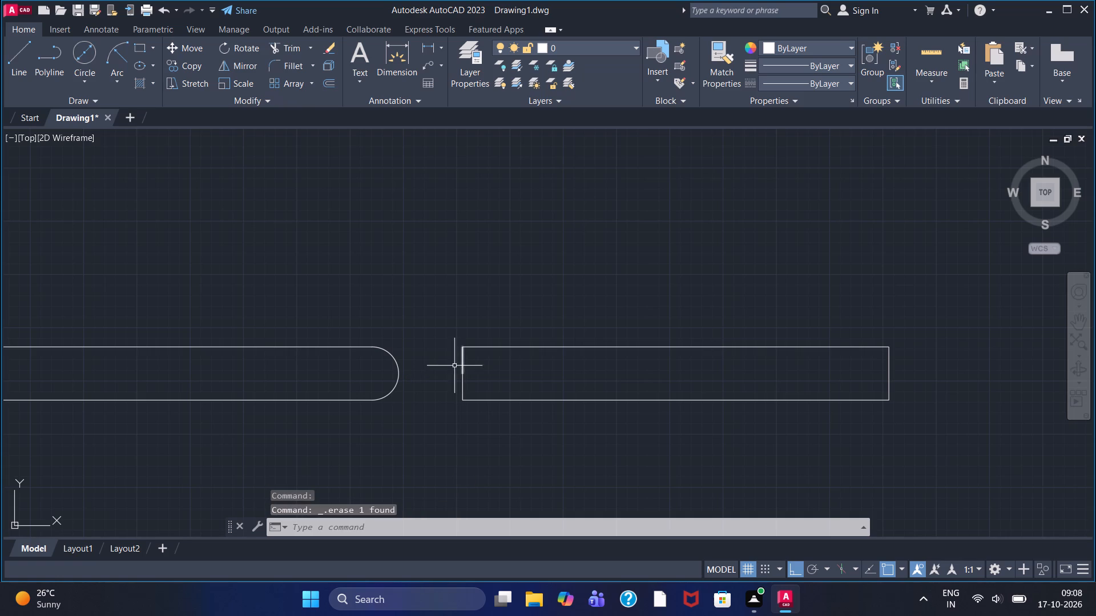
Draw a 50-diameter circle centred on the midpoint of each short side of the second 400 by 50 rectangle.
click(94, 54)
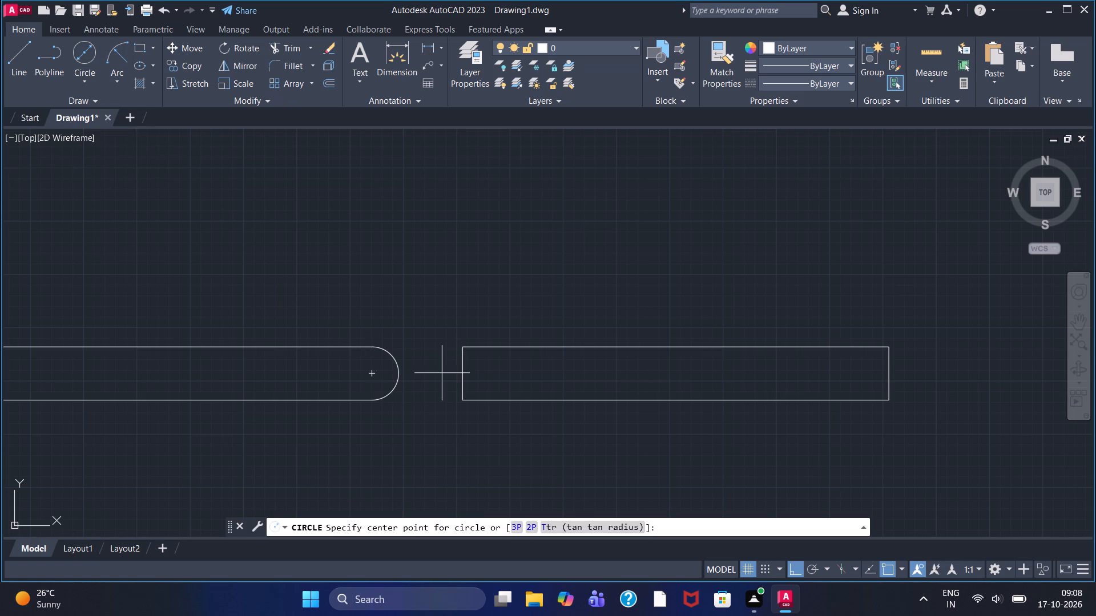
click(461, 374)
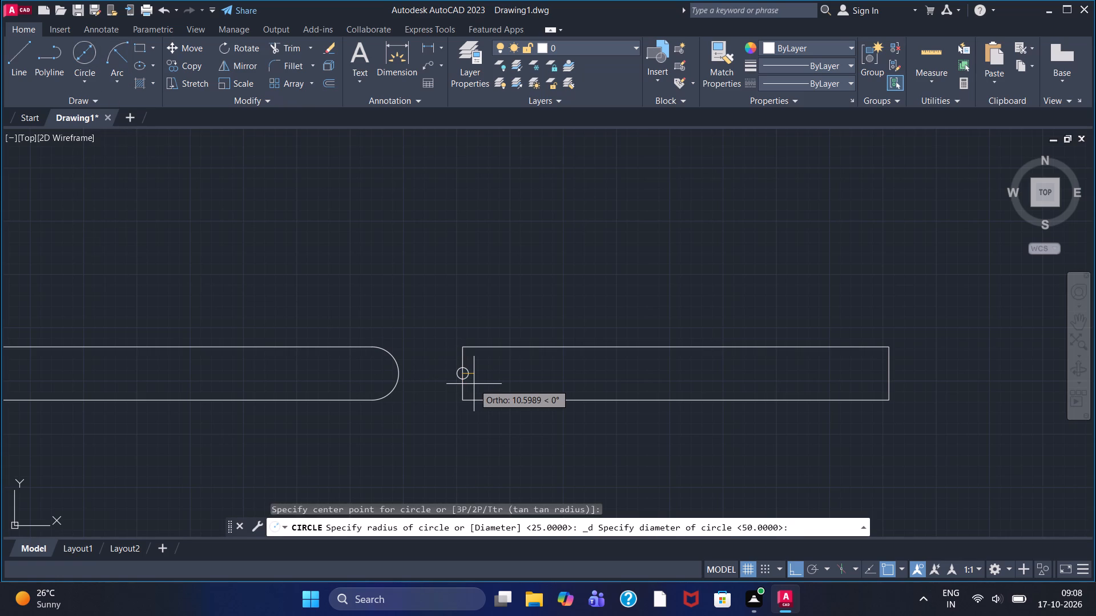
key(2)
key(BackSpace)
text(50)
key(Return)
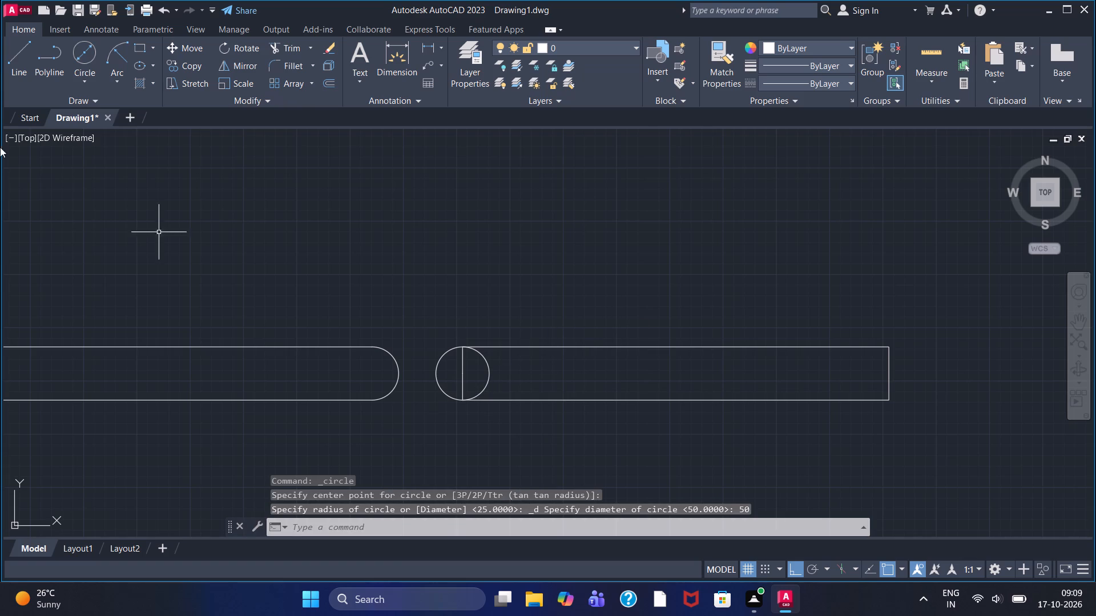
click(83, 59)
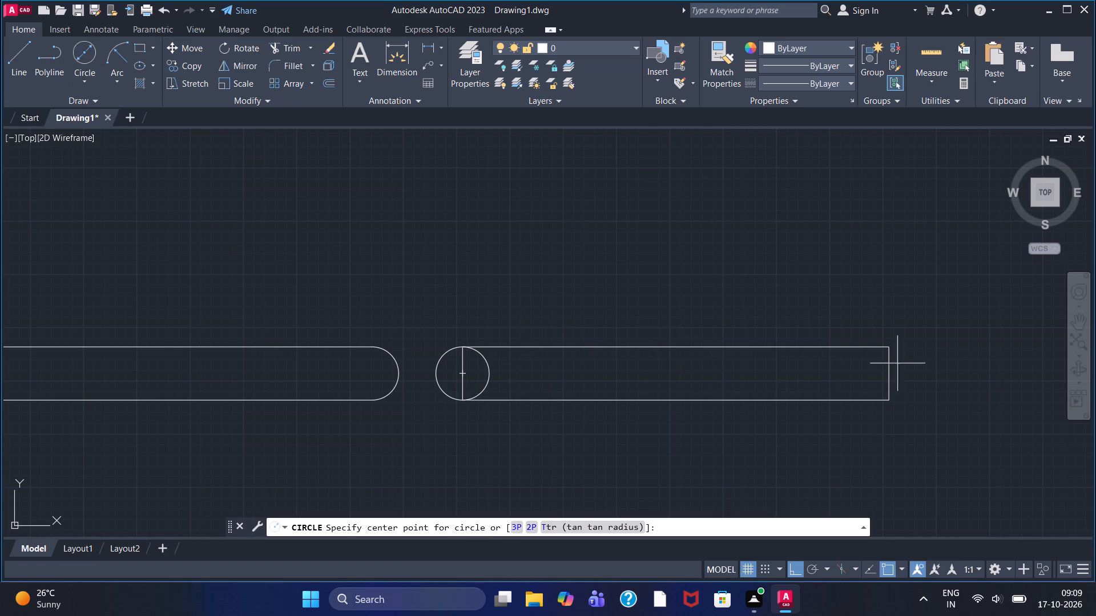
click(889, 371)
text(50)
key(Return)
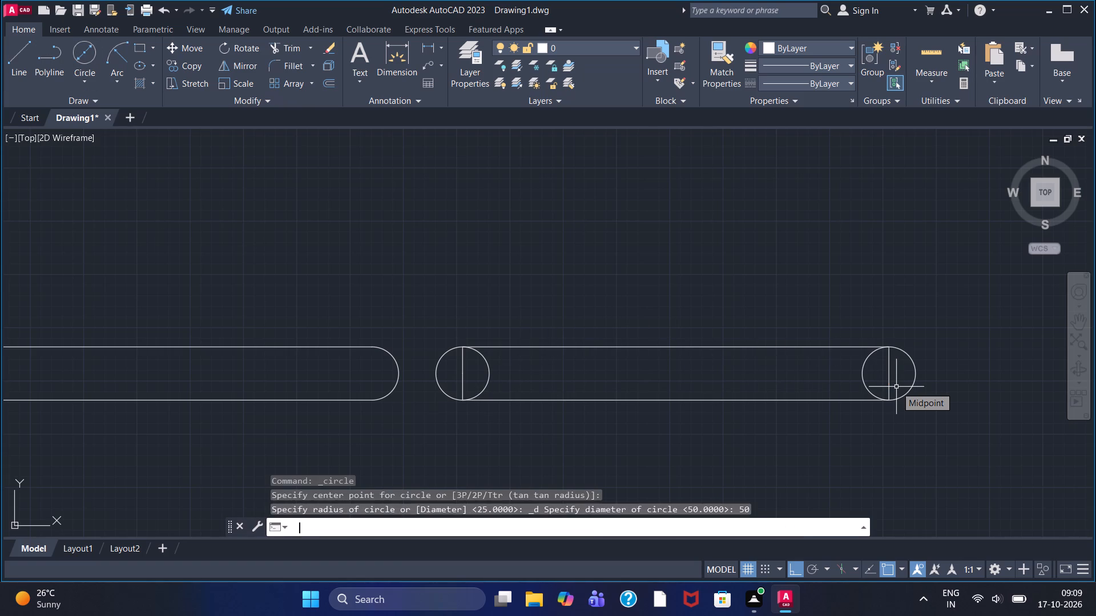
key(Escape)
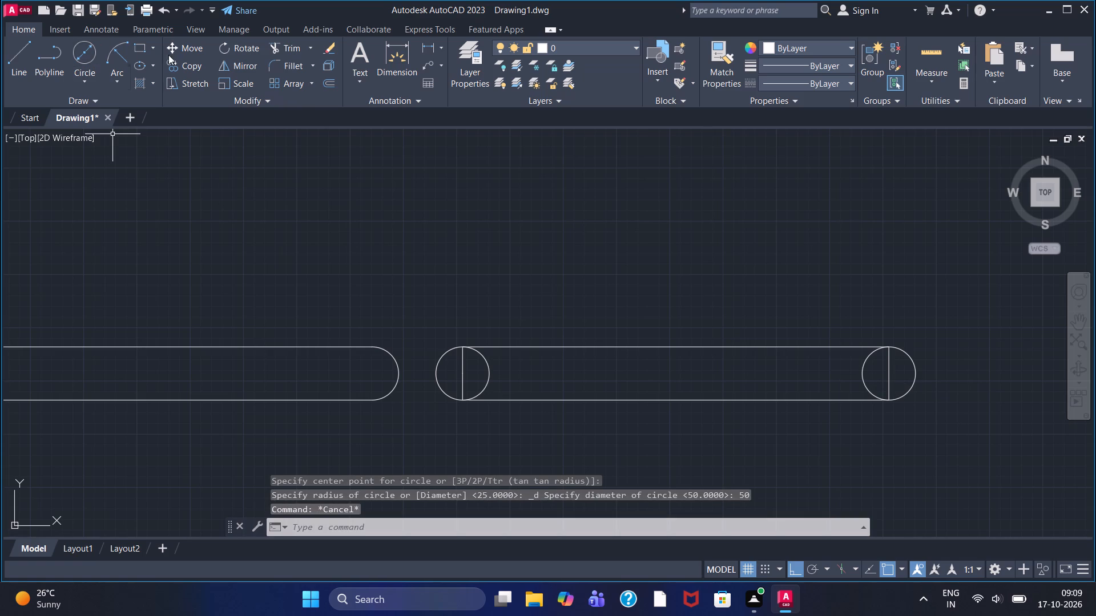
Trim the inner half of both circles and the rectangle's two short sides to form the second rounded-end slot.
click(272, 55)
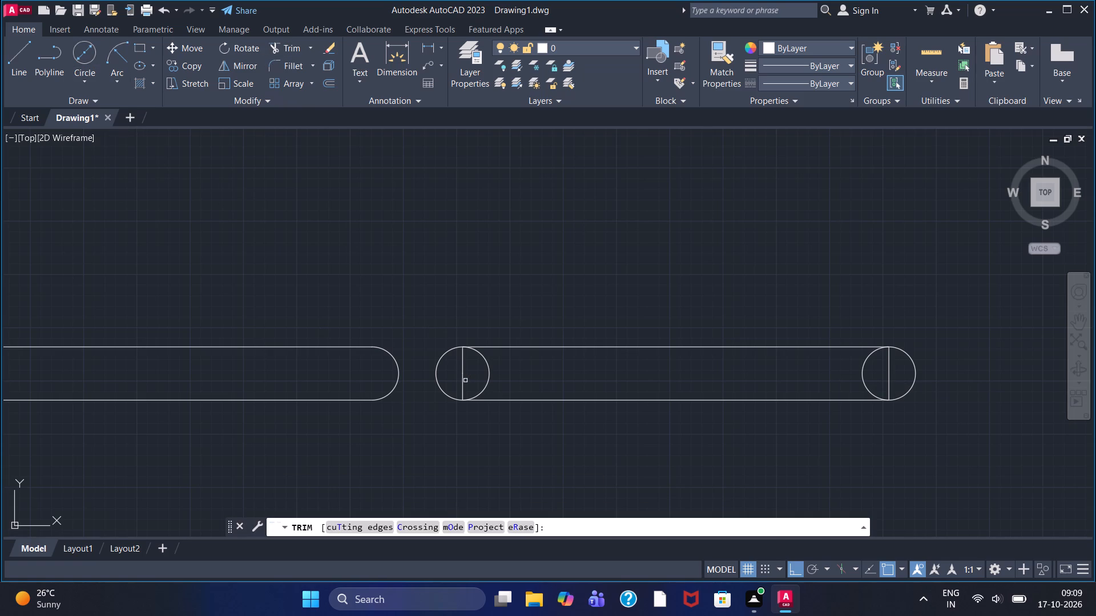
click(488, 373)
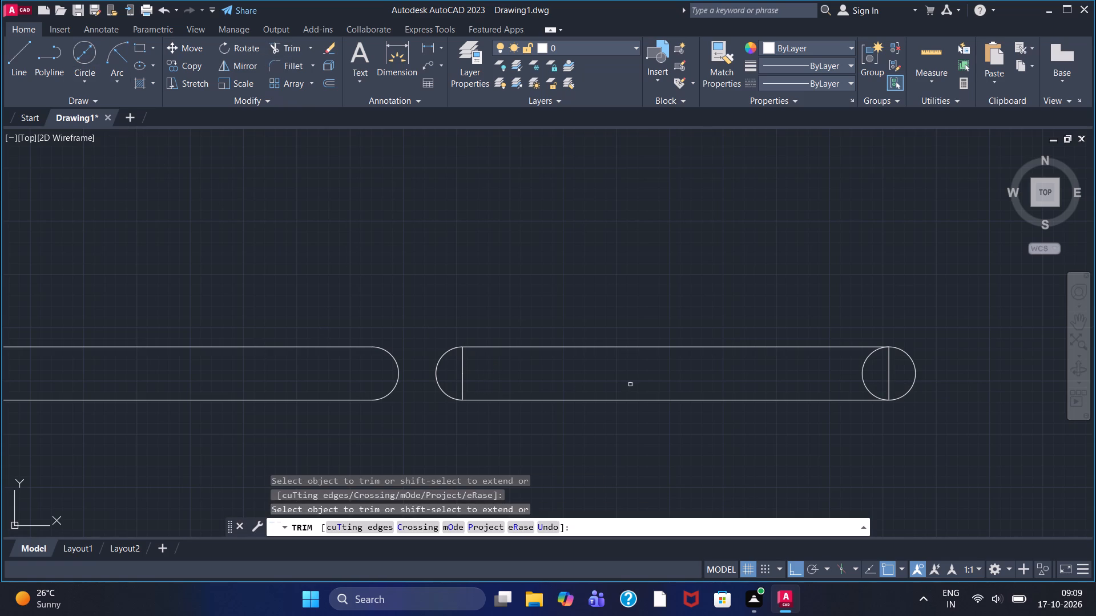
double_click(864, 382)
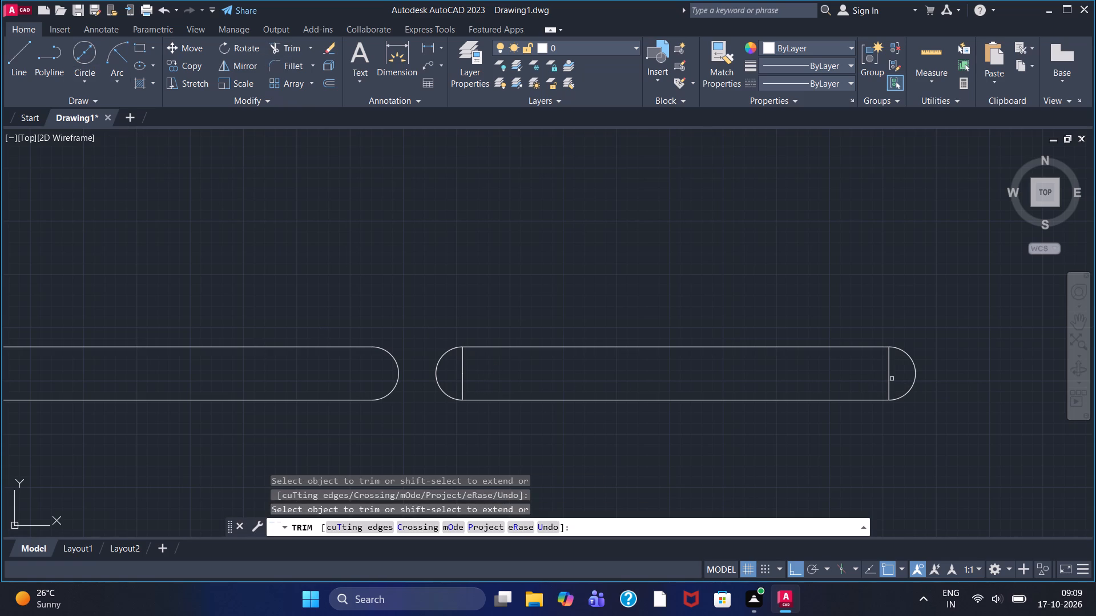
click(890, 378)
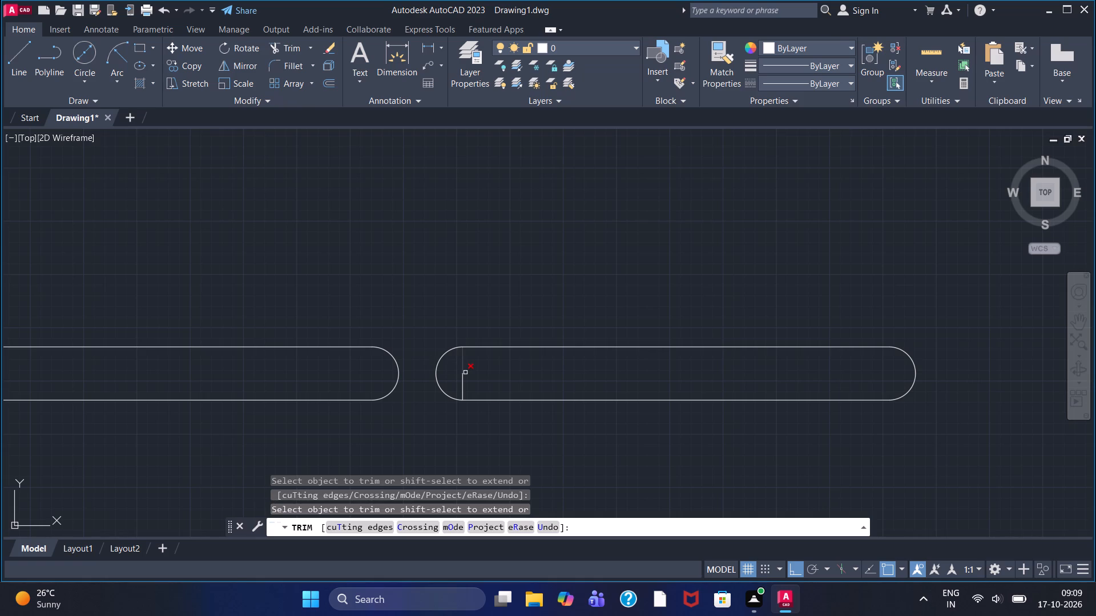
click(464, 371)
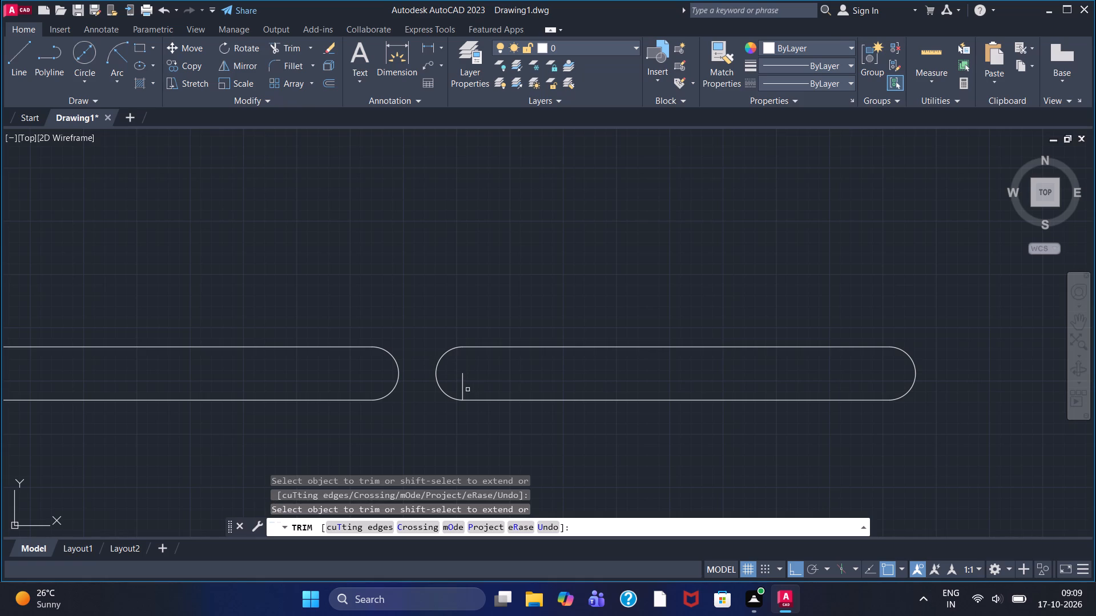
click(462, 380)
Draw a 60-long horizontal spacing line to the right from the midpoint of the second slot's right arc.
scroll(654, 407, down, 1)
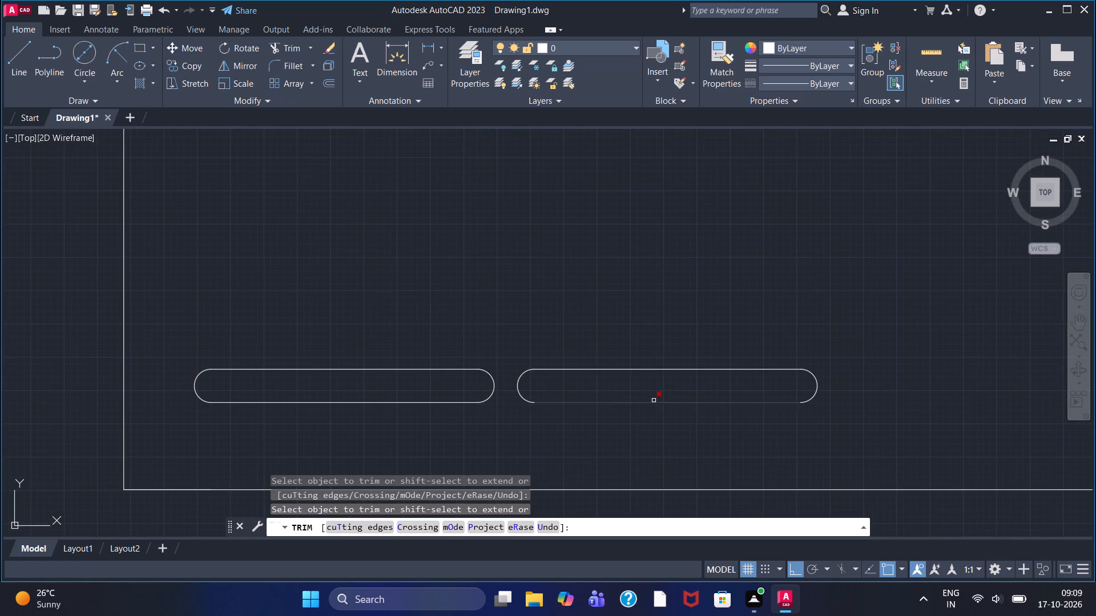
scroll(654, 399, down, 1)
scroll(821, 392, up, 1)
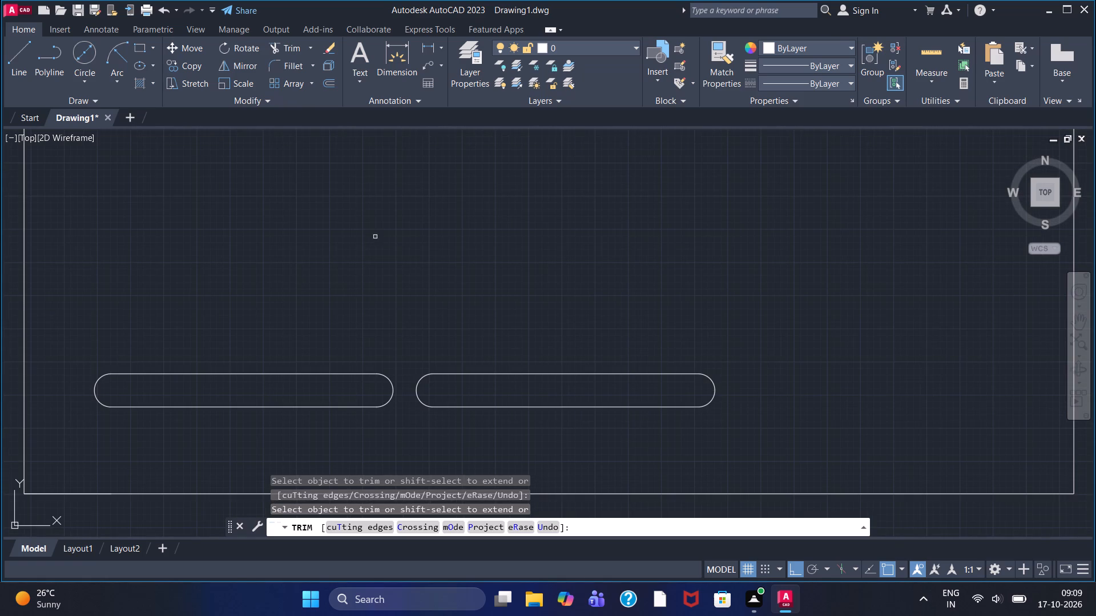
click(17, 51)
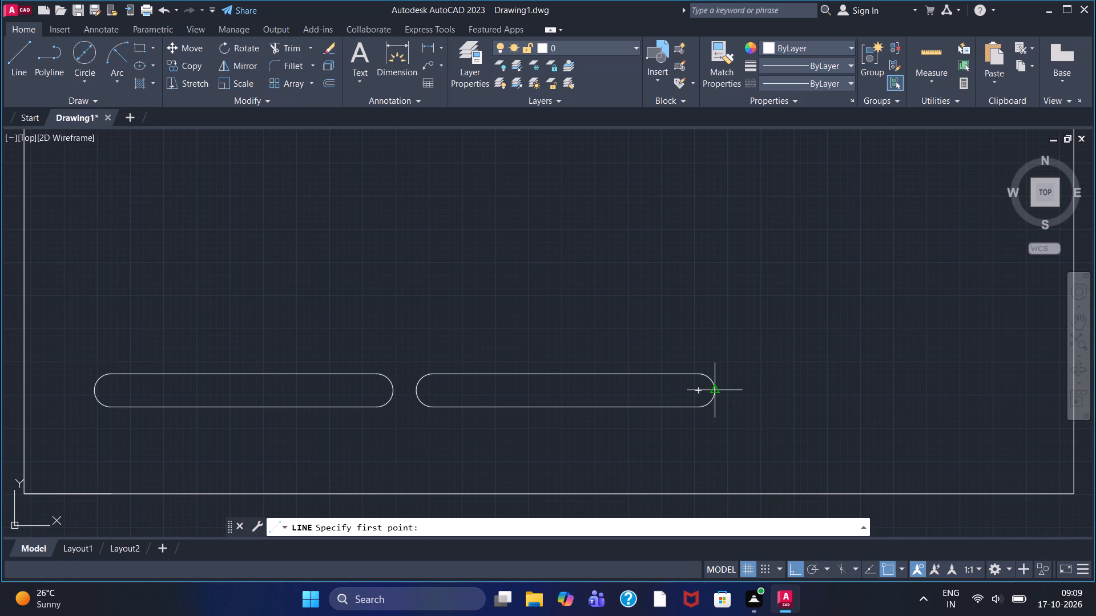
click(715, 391)
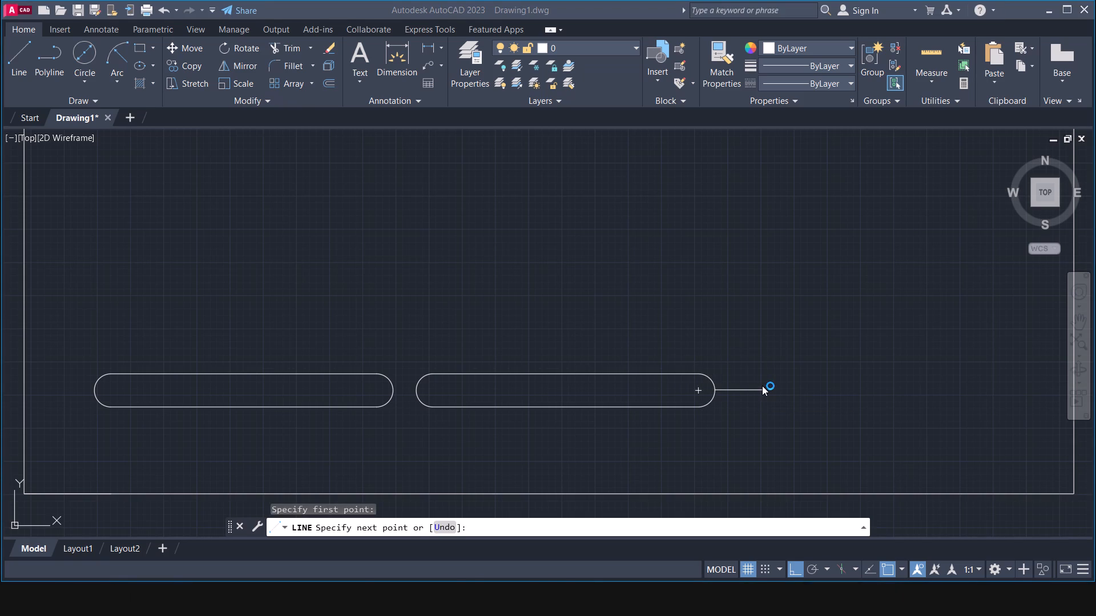
key(6)
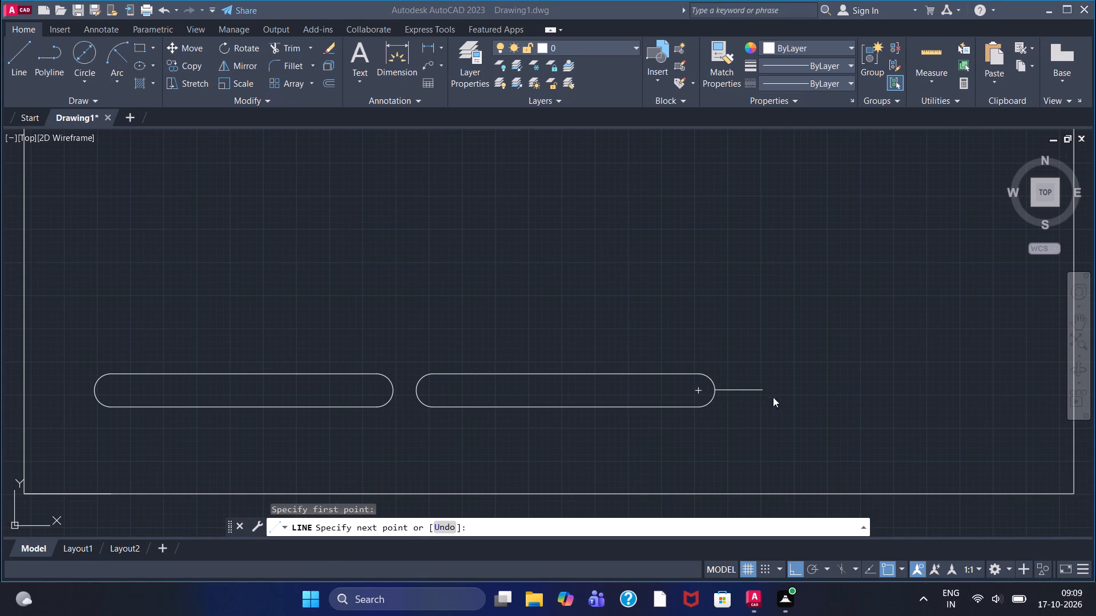
click(740, 386)
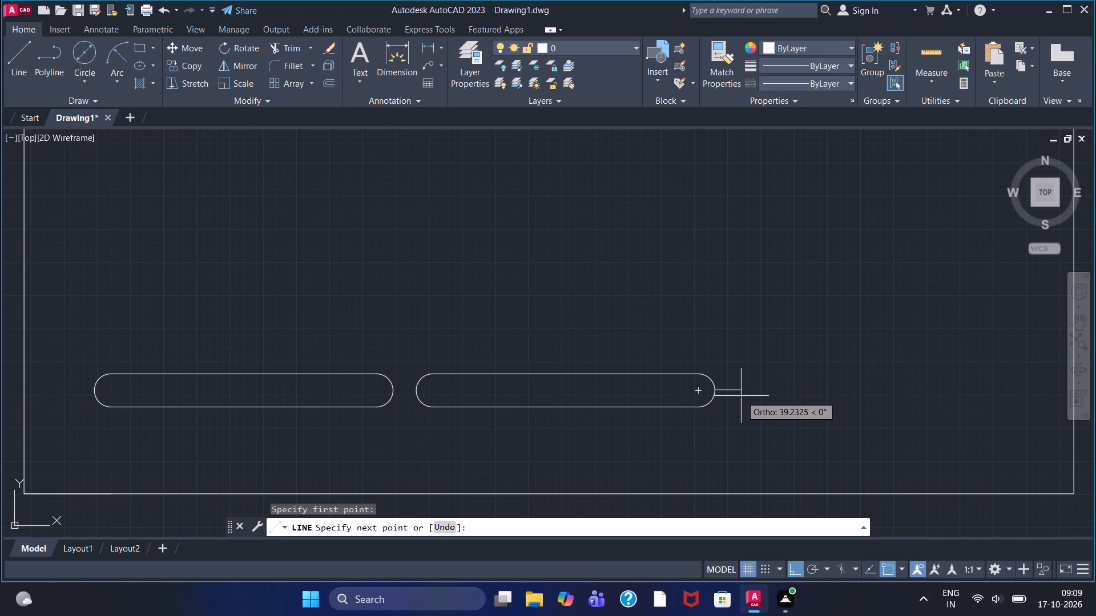
text(60)
key(Return)
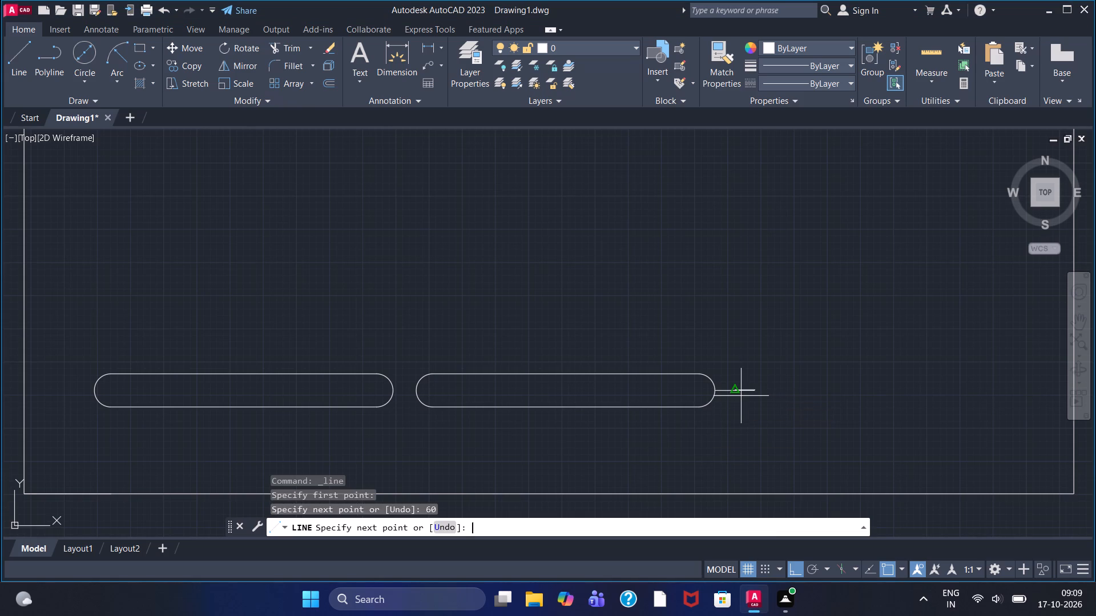
Continue from the spacing line's end 25 up, 400 right, 50 down and 400 left, closing the rectangle back at that end.
text(25)
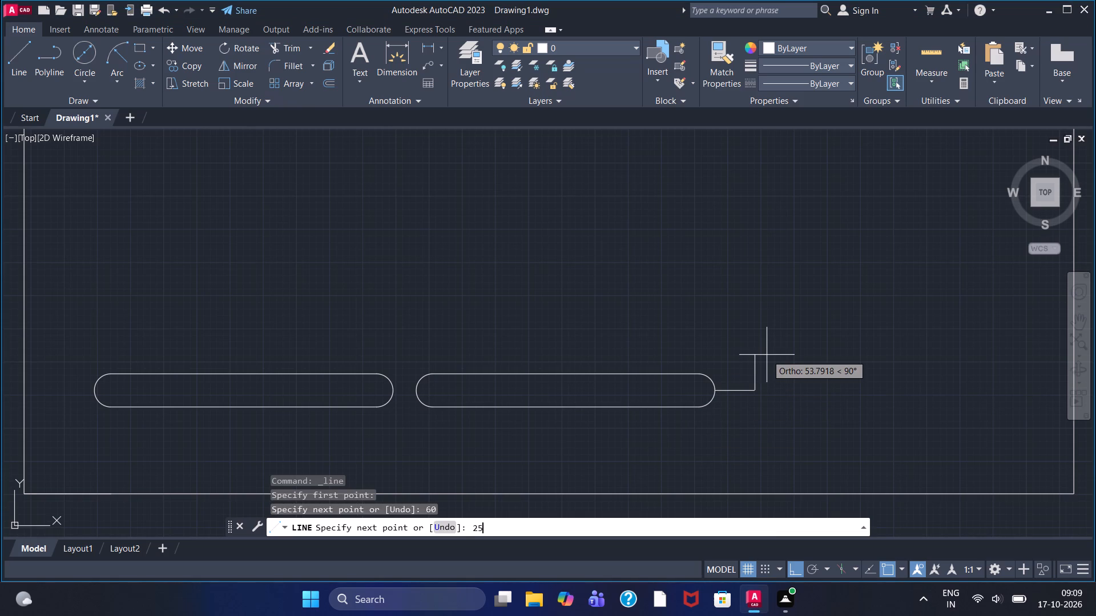
key(Return)
text(400)
key(Return)
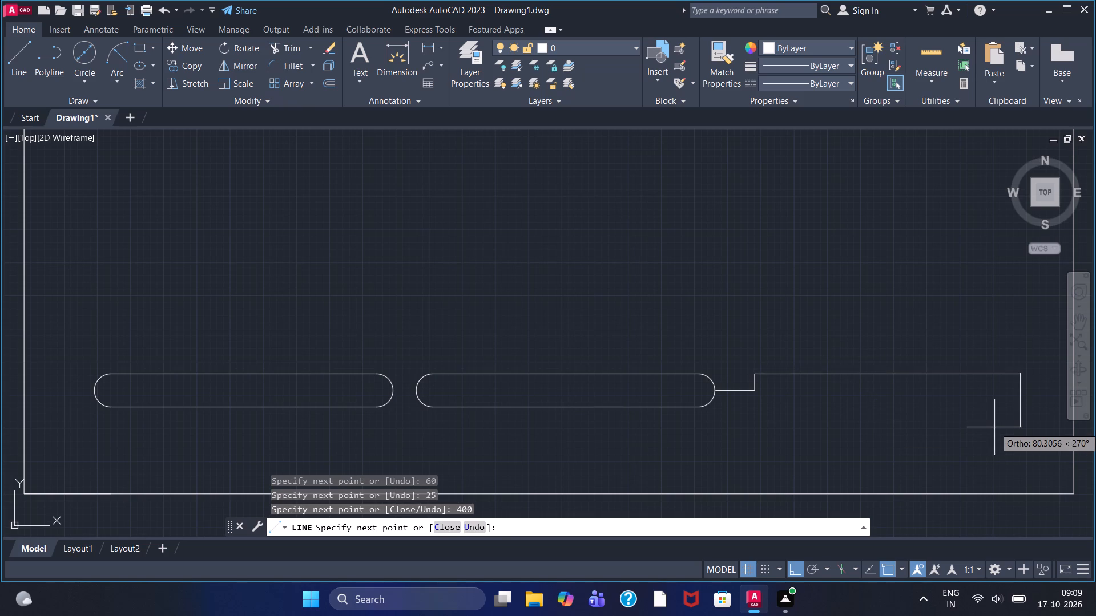
text(50)
key(Return)
text(400)
key(Return)
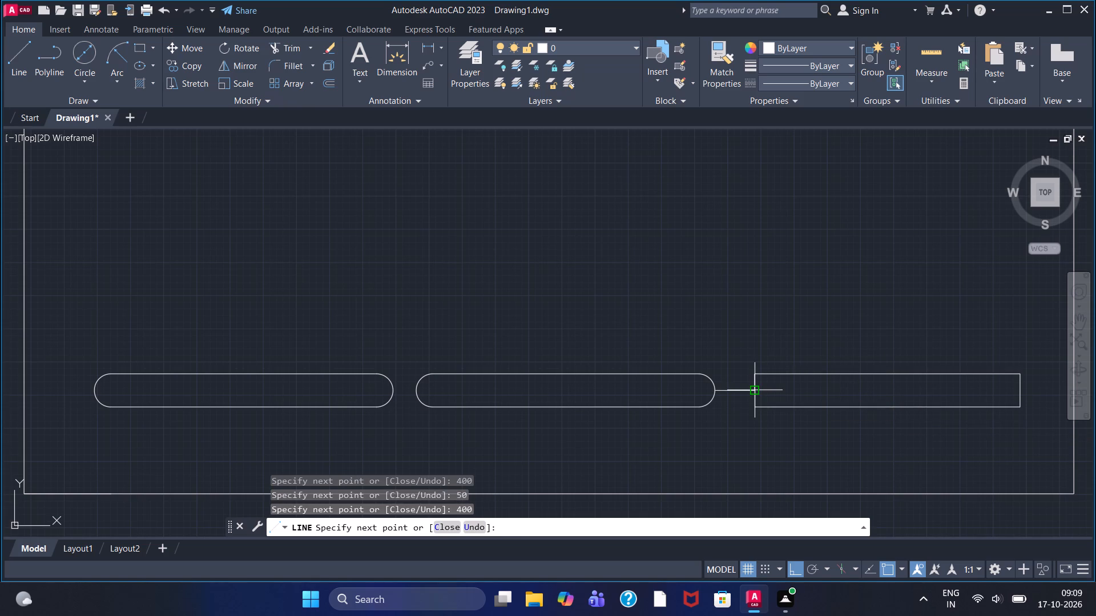
click(751, 393)
right_click(704, 332)
click(724, 341)
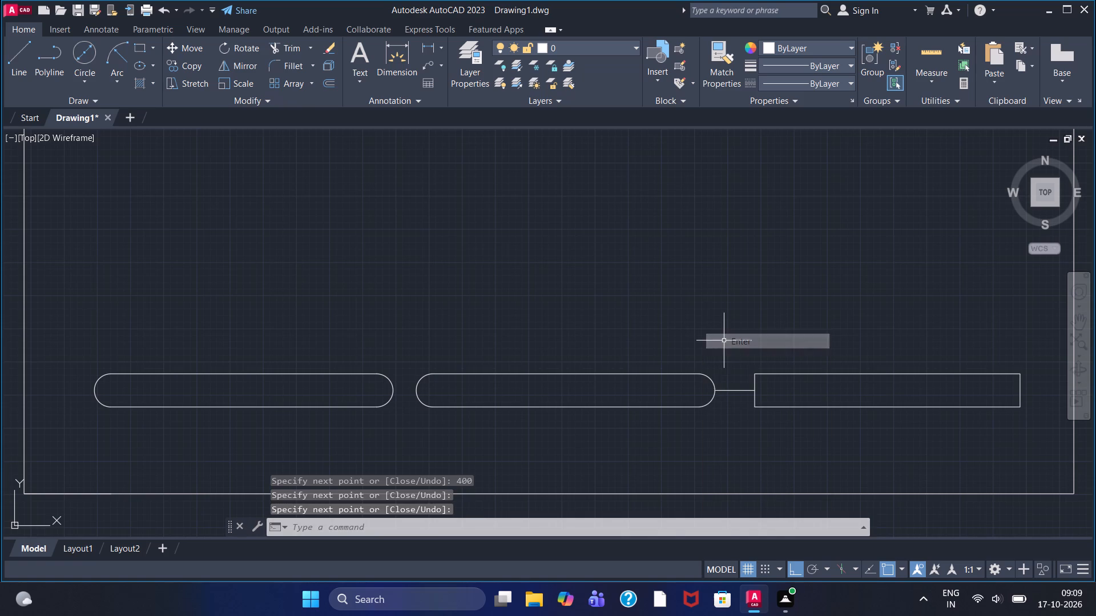
Delete the 60-long spacing line between the second slot and the new rectangle.
click(733, 391)
right_click(733, 391)
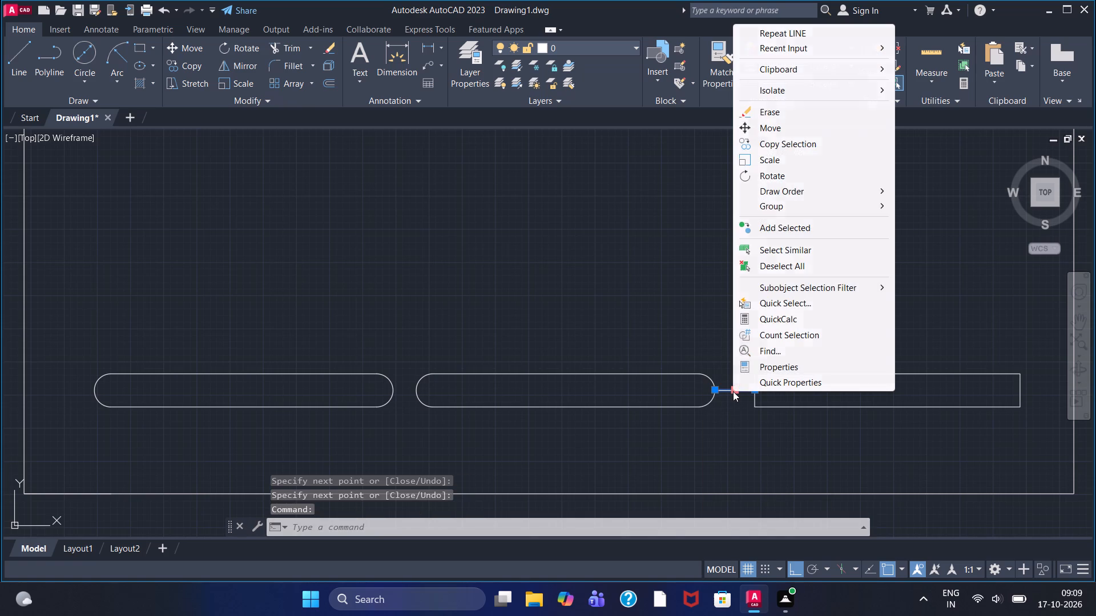
click(787, 109)
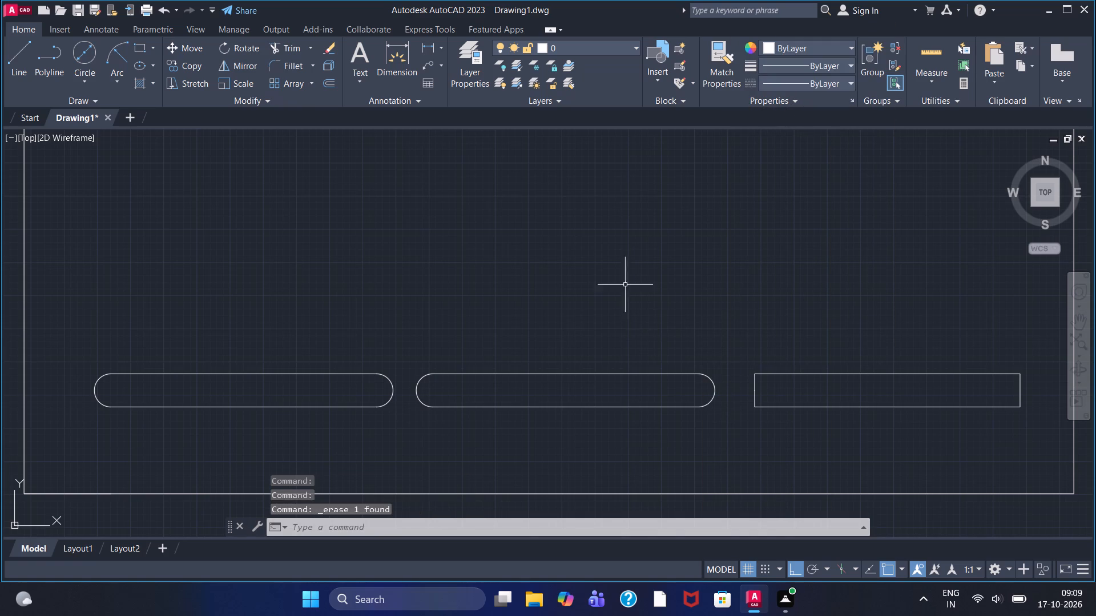
Draw a 50-diameter circle centred on the midpoint of each short side of the third rectangle.
click(86, 51)
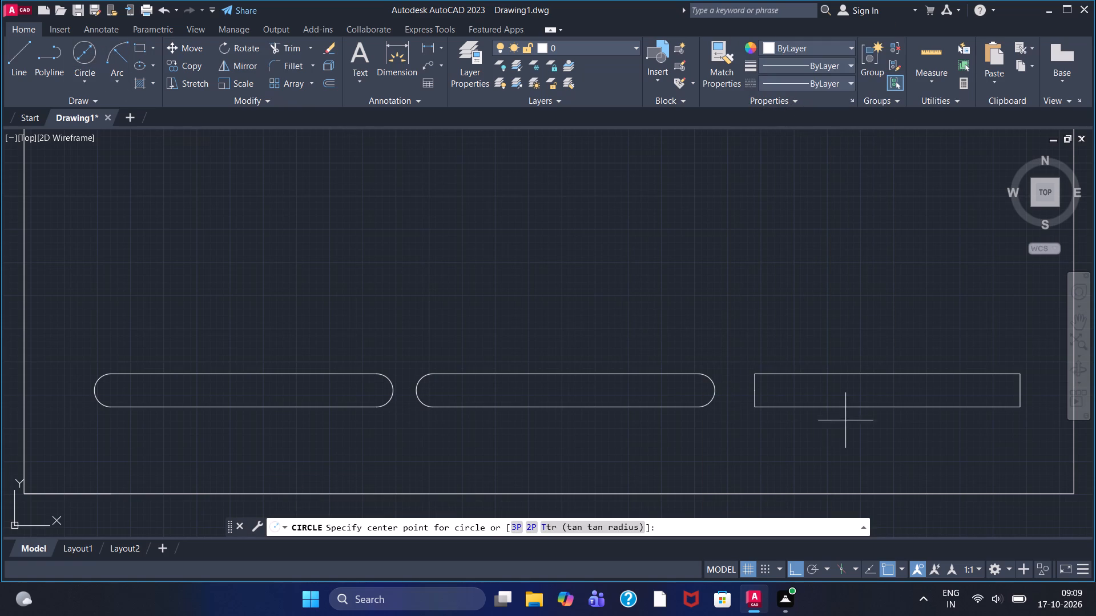
click(756, 390)
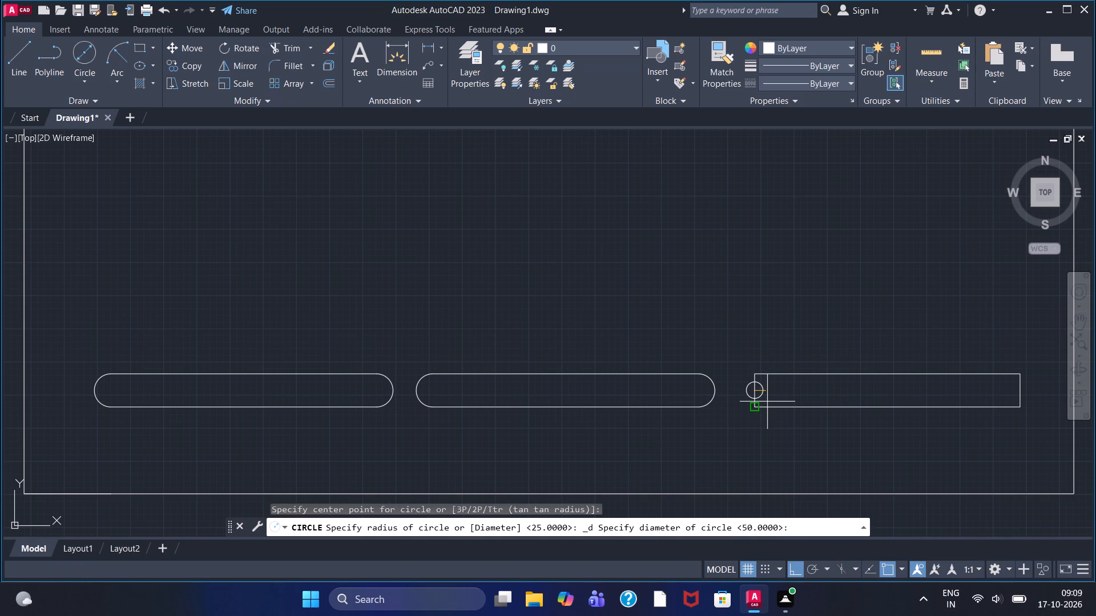
text(50)
key(Return)
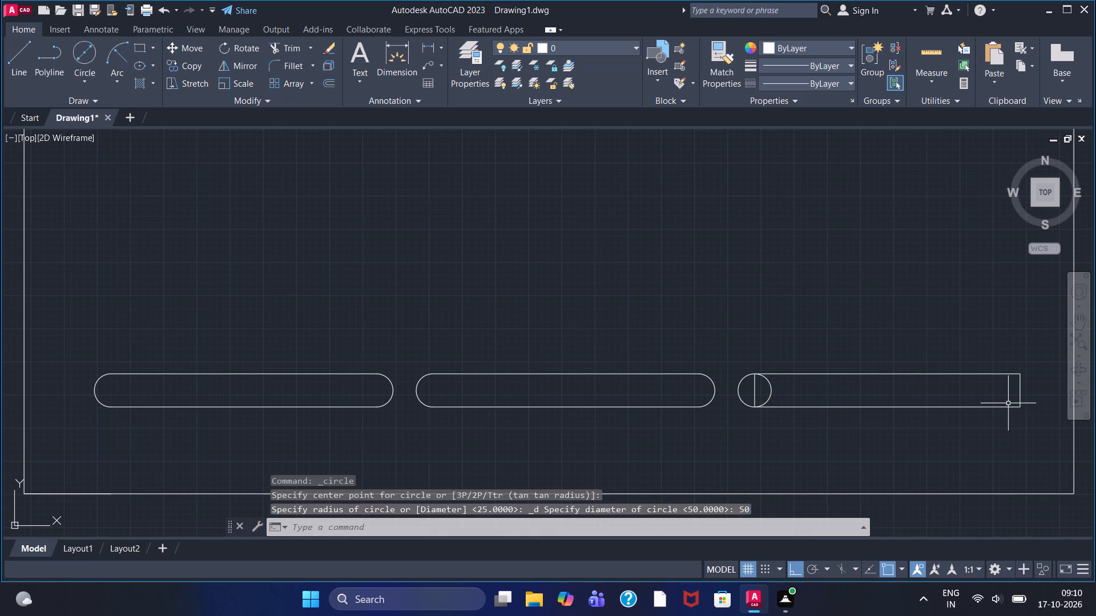
click(90, 60)
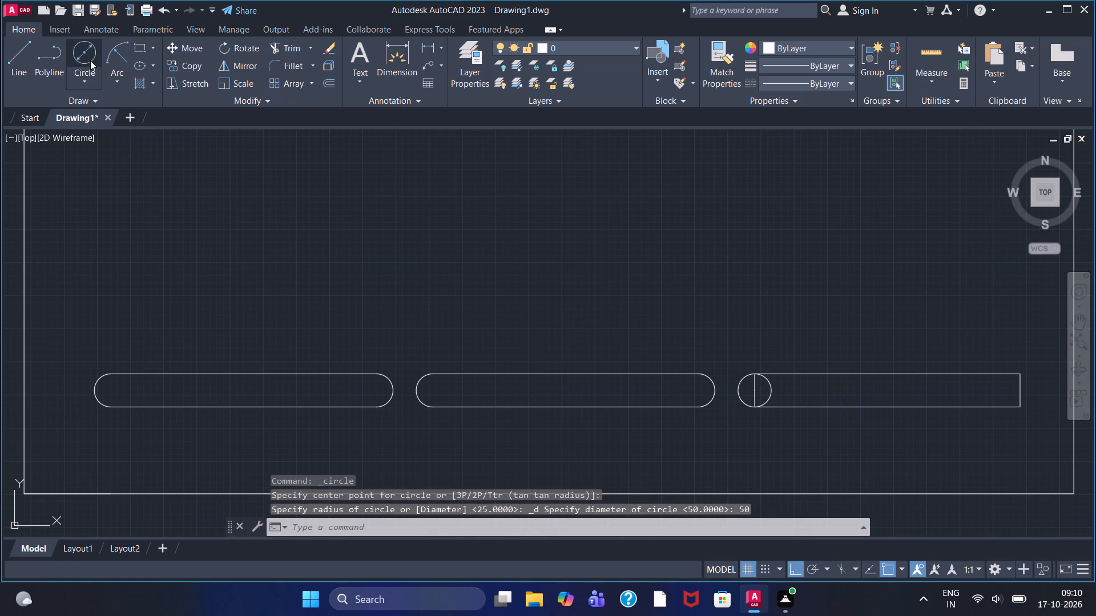
click(1019, 394)
text(50)
key(Return)
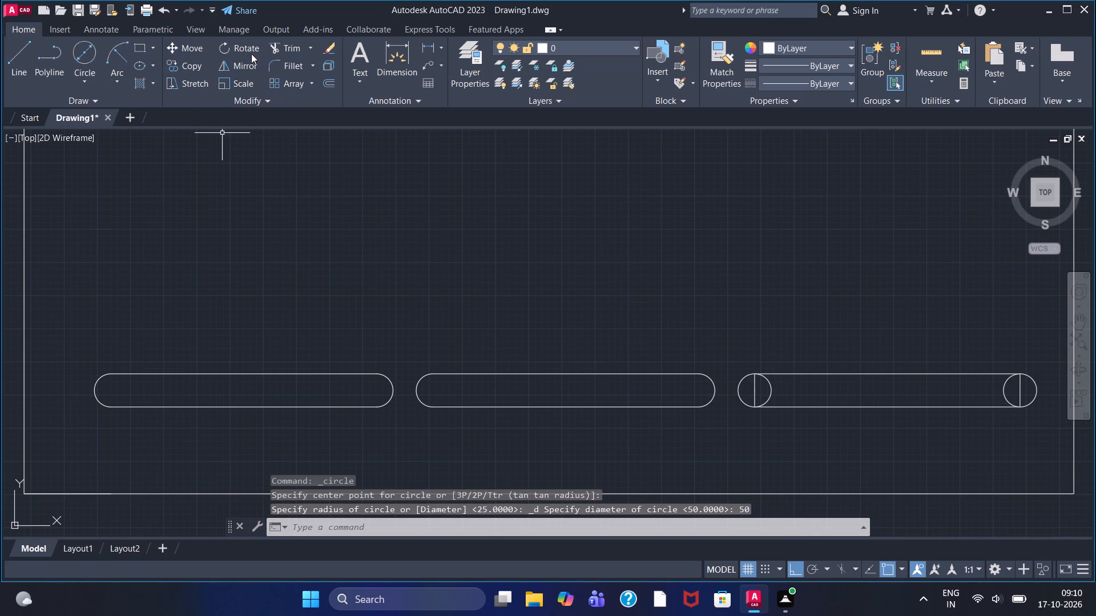
Trim the inner half of both circles and the third rectangle's short sides to form the third rounded-end slot.
click(287, 46)
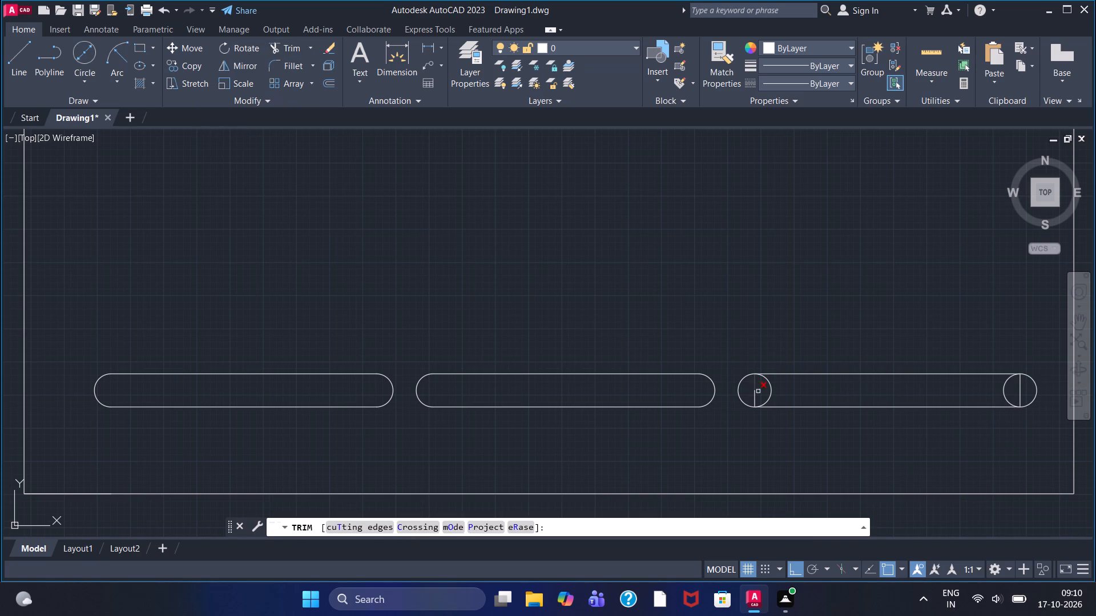
click(756, 394)
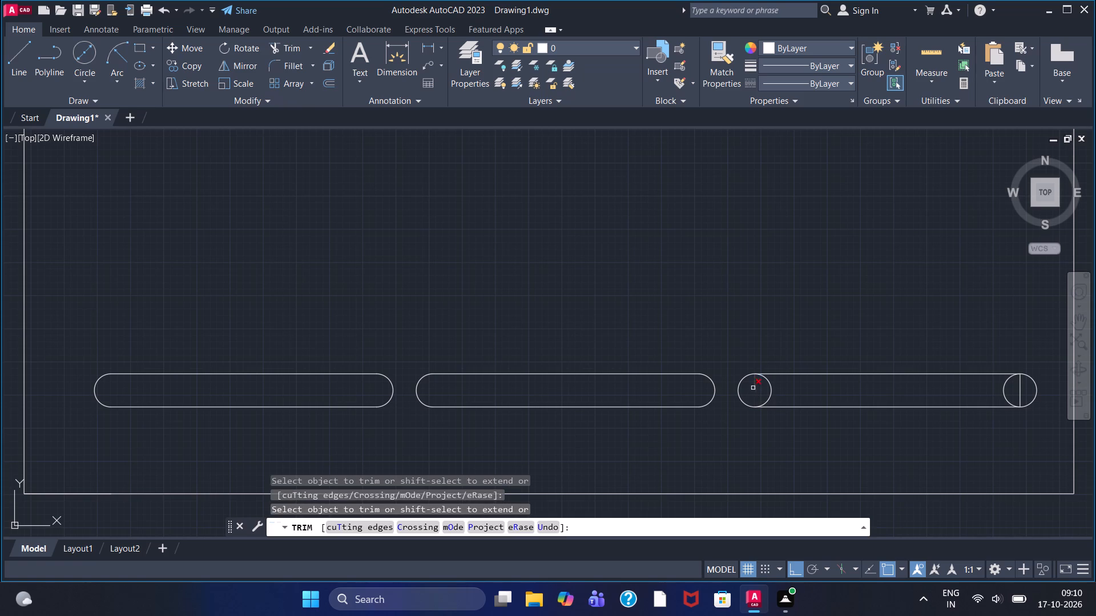
click(769, 394)
click(754, 382)
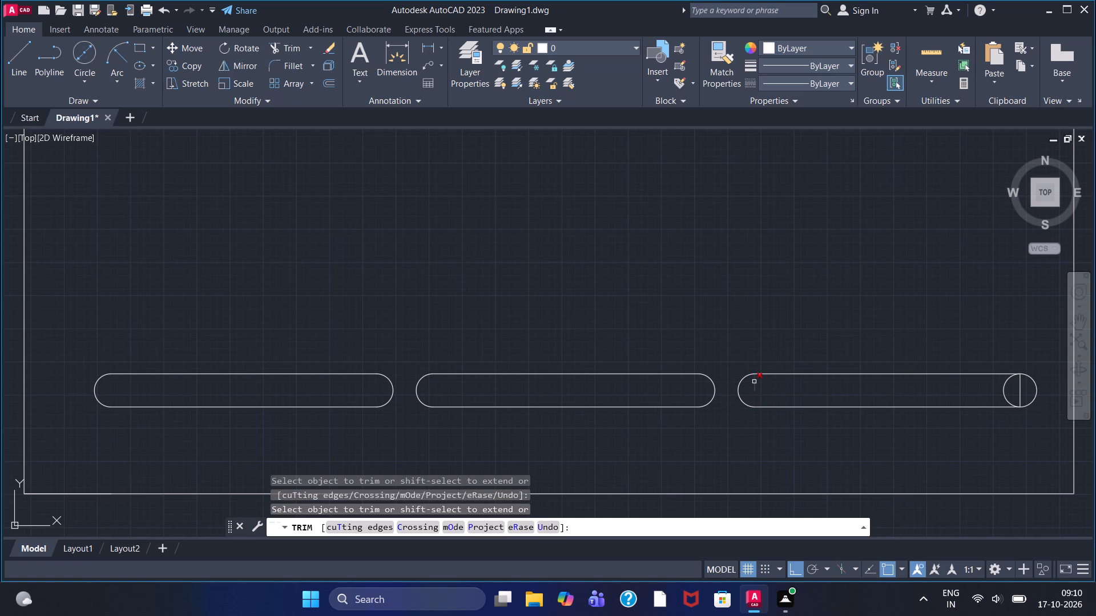
click(1005, 396)
click(1020, 391)
scroll(954, 398, up, 1)
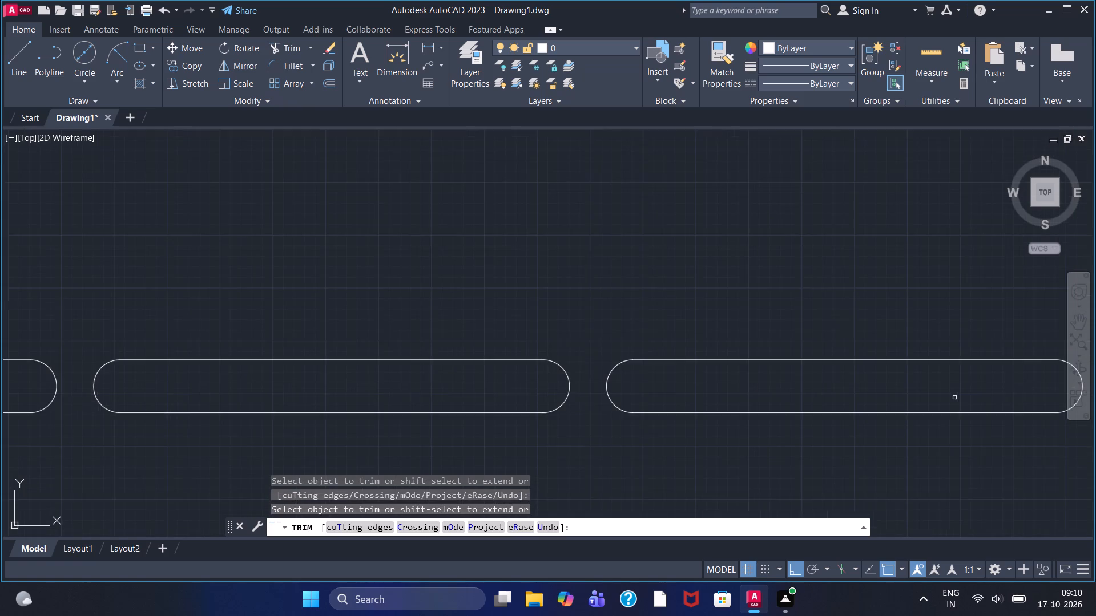
scroll(954, 398, down, 2)
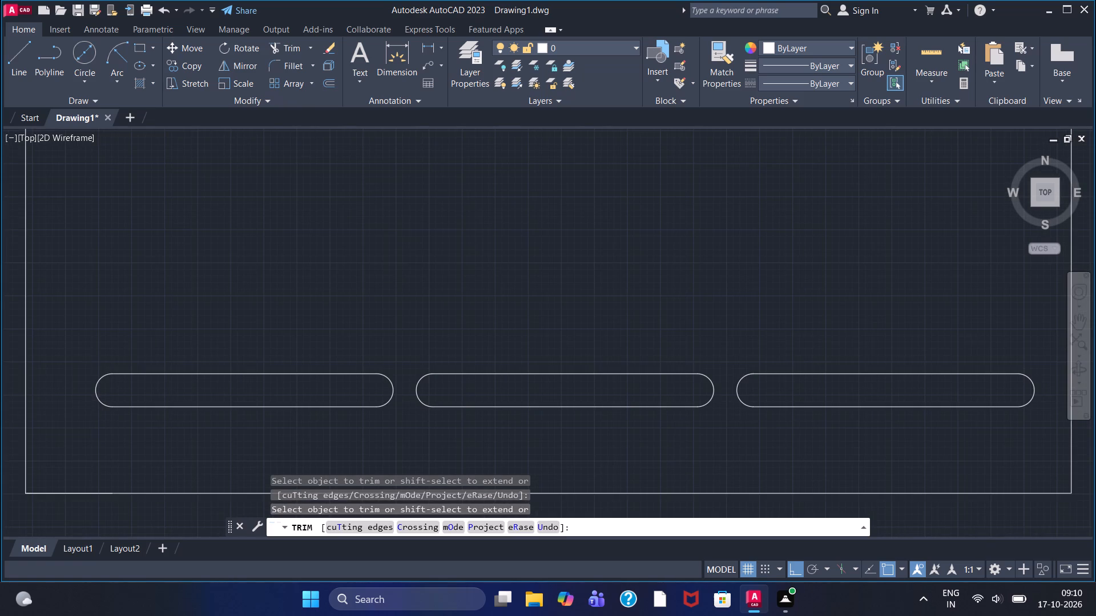
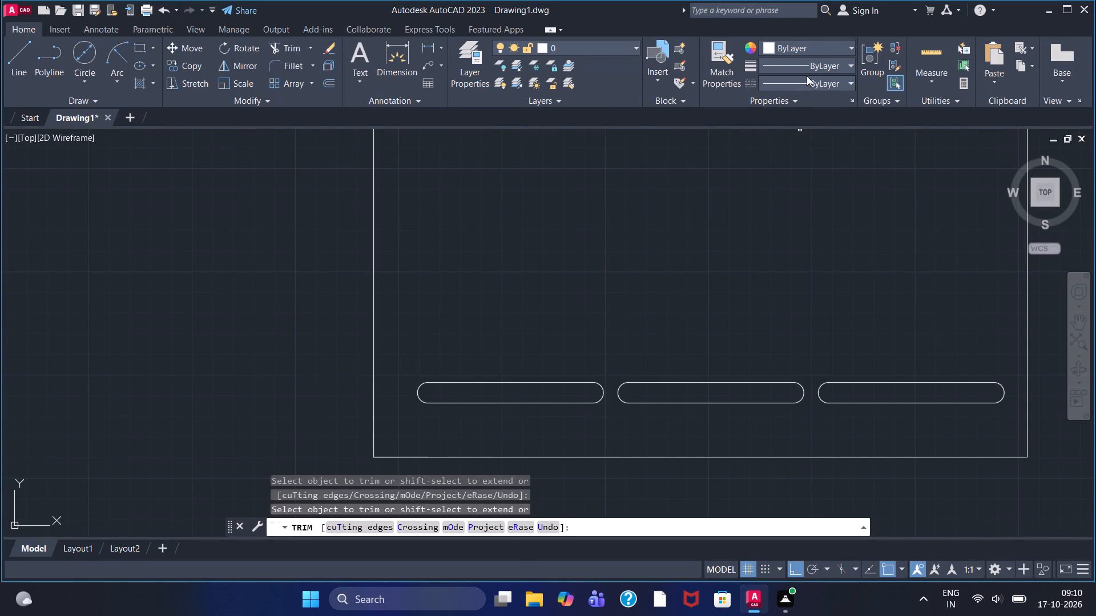
Load the ACAD_ISO02W100 ISO dash linetype and make it the current linetype.
click(821, 81)
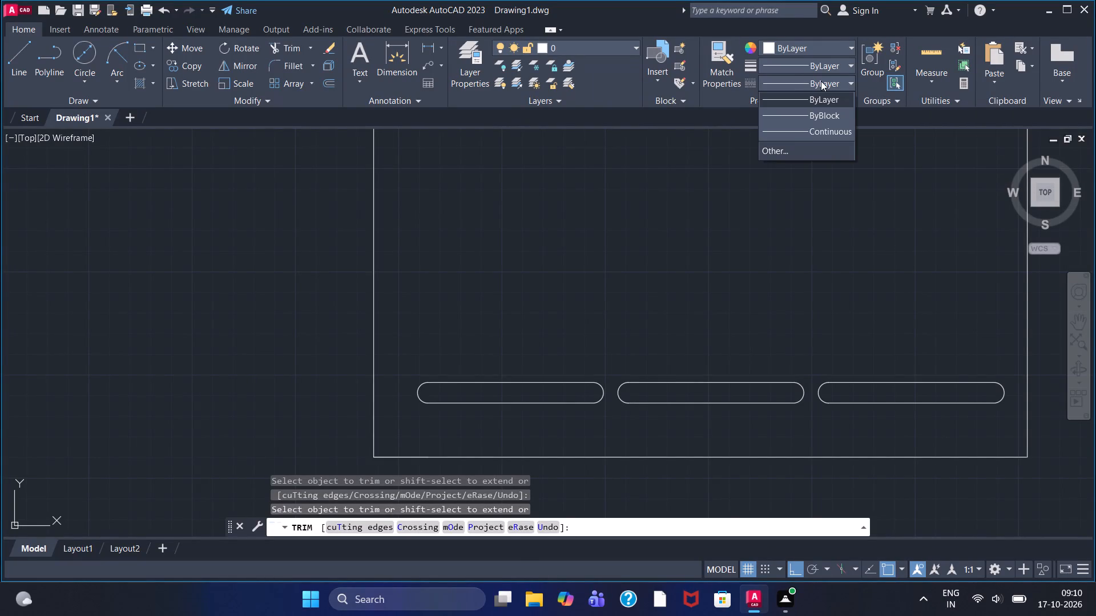
click(835, 149)
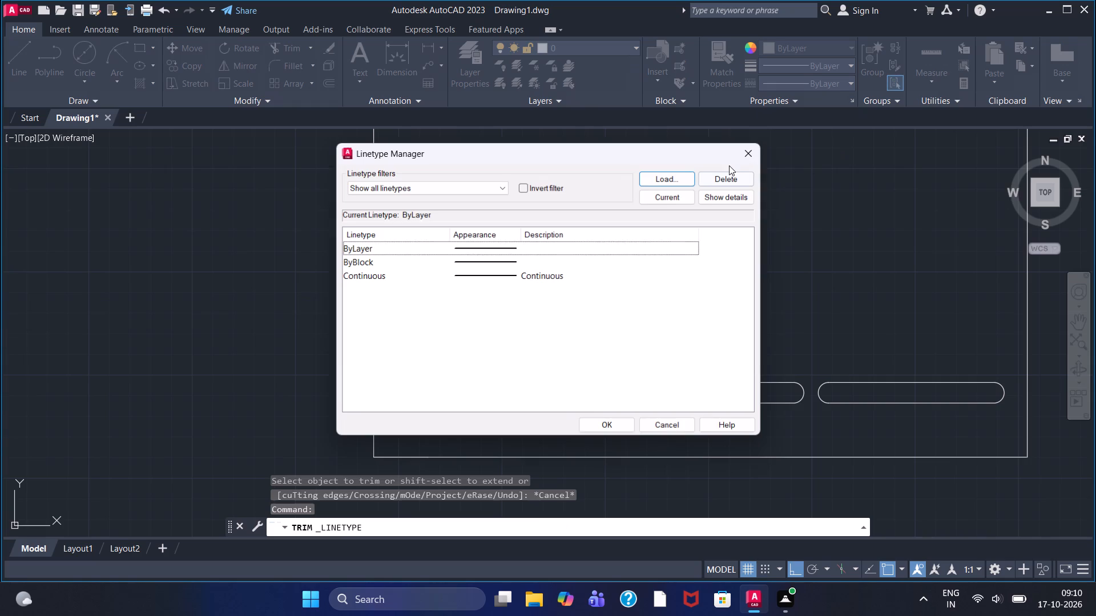
click(653, 181)
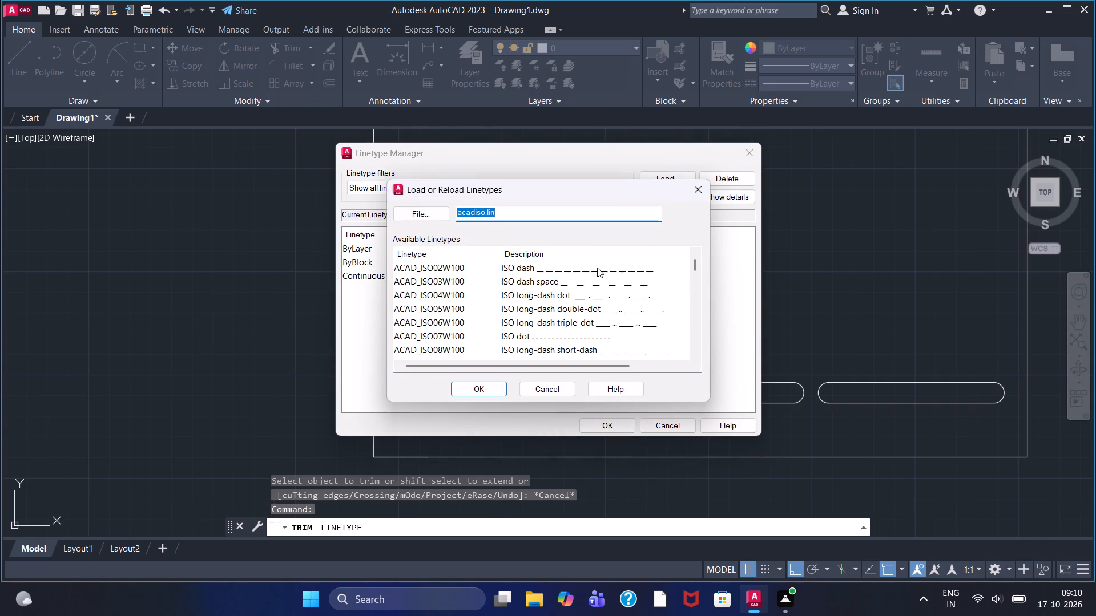
click(597, 268)
click(485, 391)
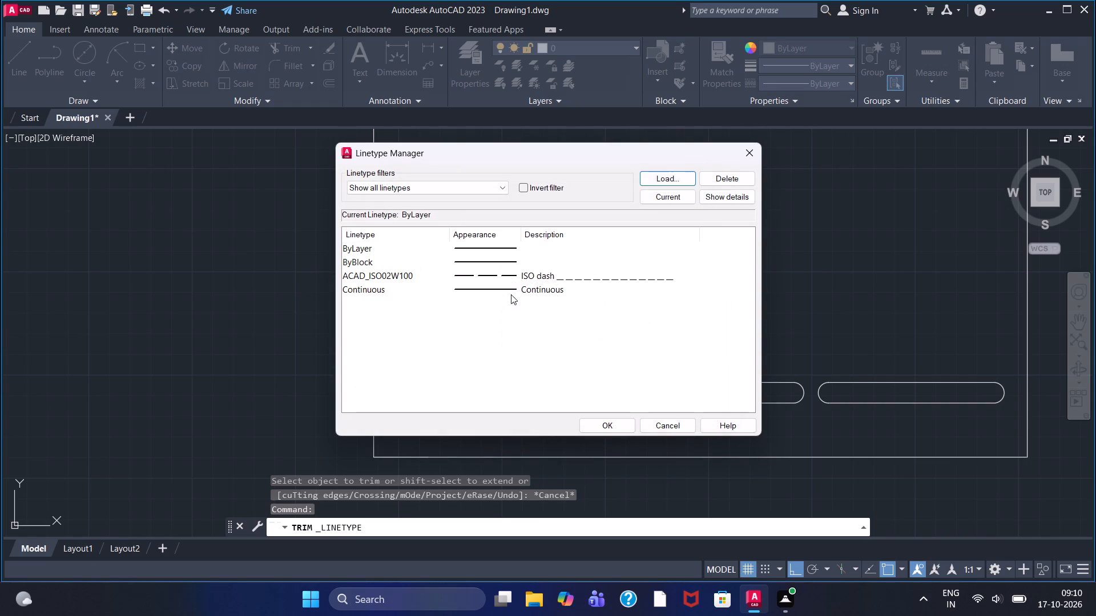
click(575, 271)
click(619, 424)
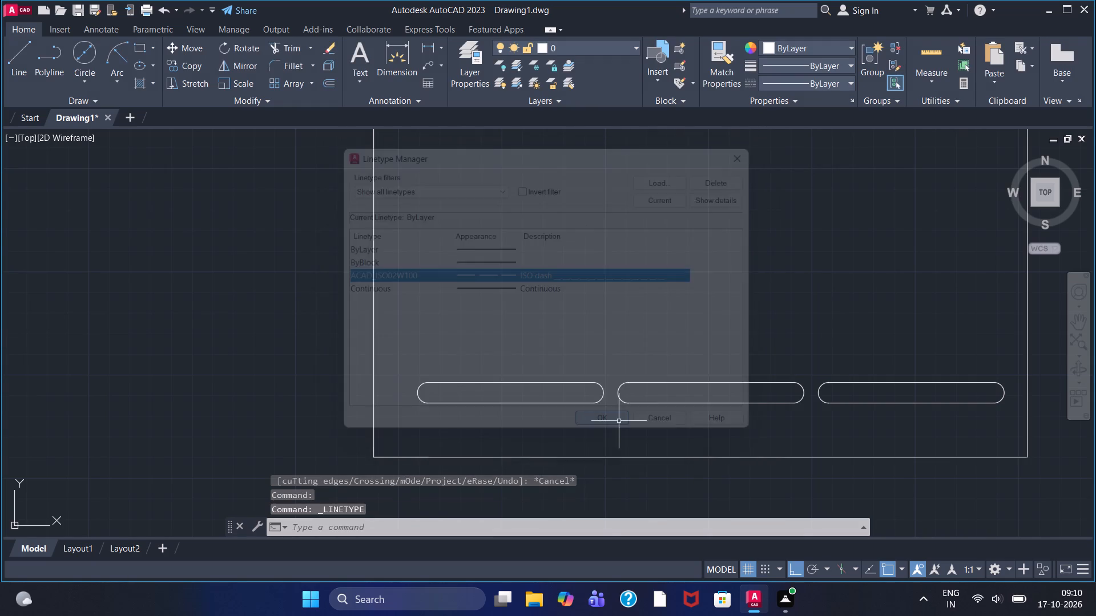
click(818, 81)
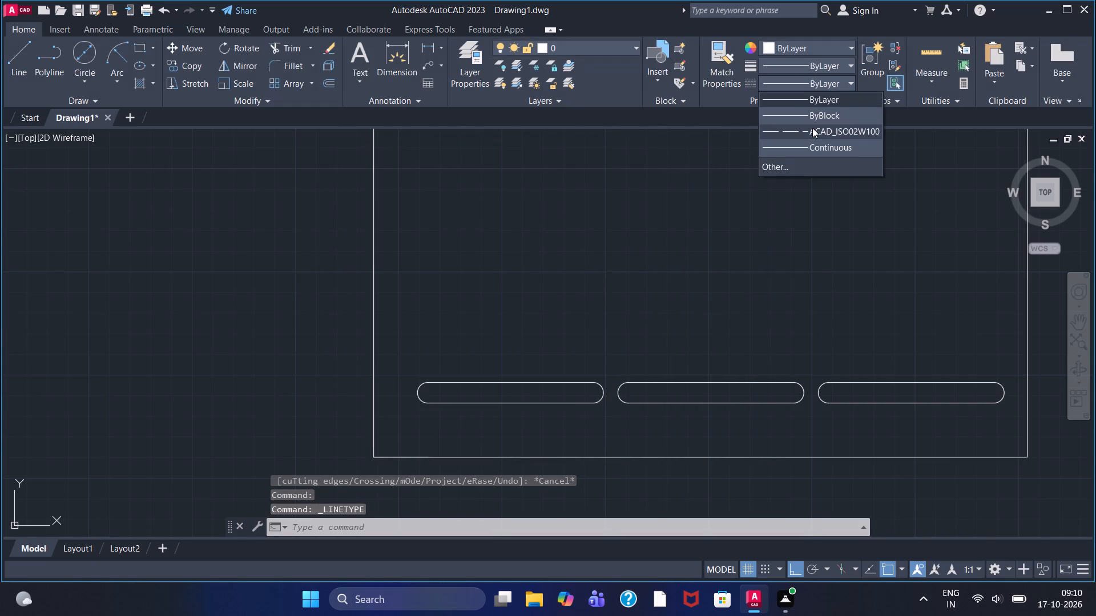
click(812, 128)
Draw a dashed vertical centre line from the midpoint of the outline's top edge to the midpoint of its bottom edge.
click(34, 51)
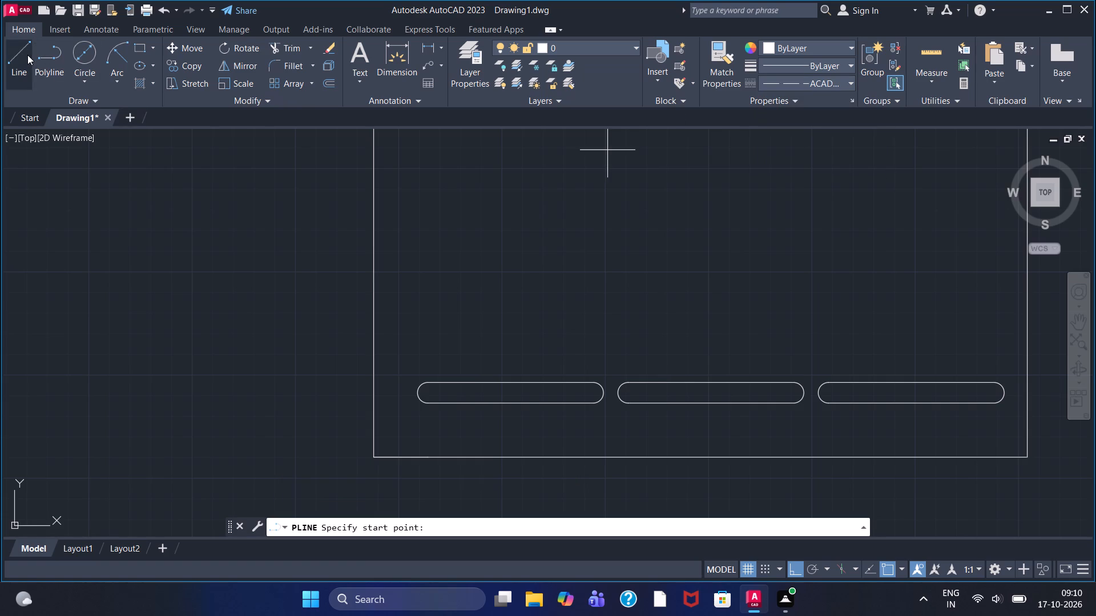
click(27, 55)
scroll(620, 237, up, 1)
scroll(620, 237, down, 2)
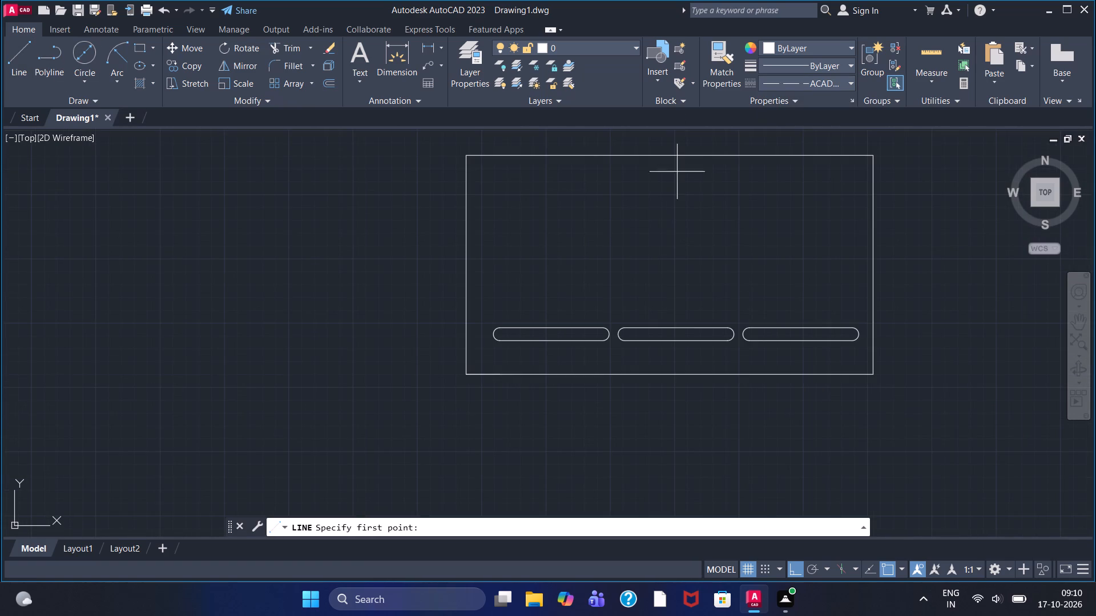
click(671, 155)
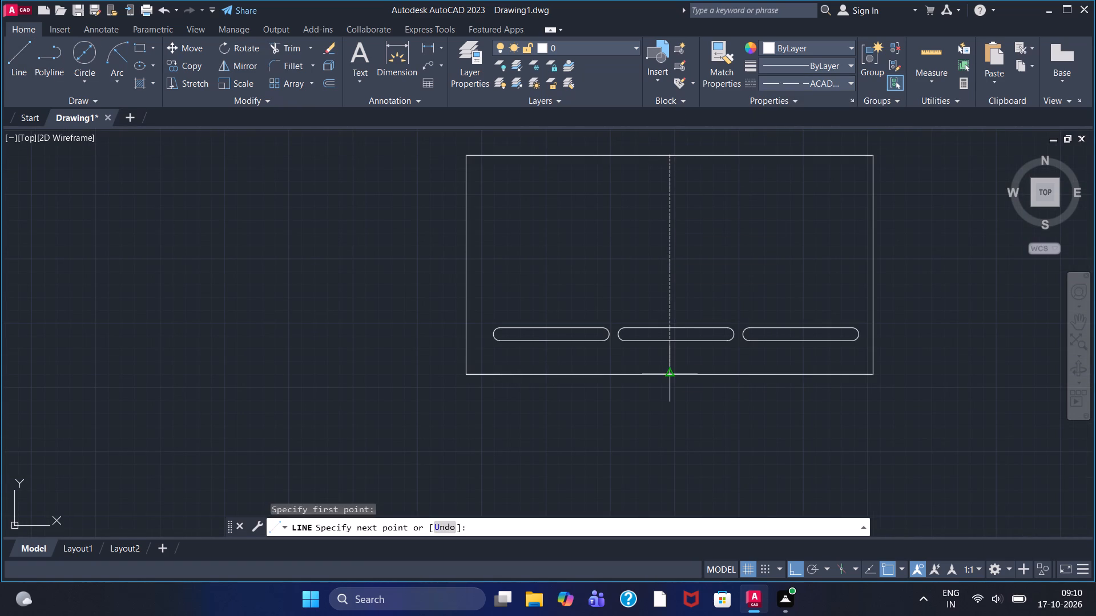
click(666, 377)
right_click(618, 355)
click(633, 358)
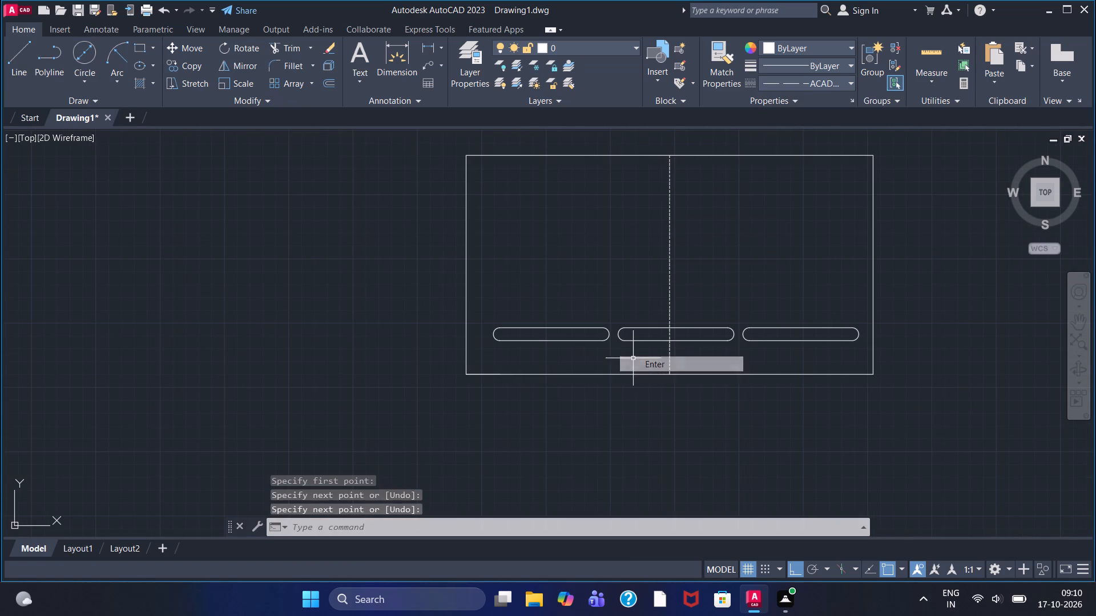
Set the current linetype back to ByLayer.
click(798, 76)
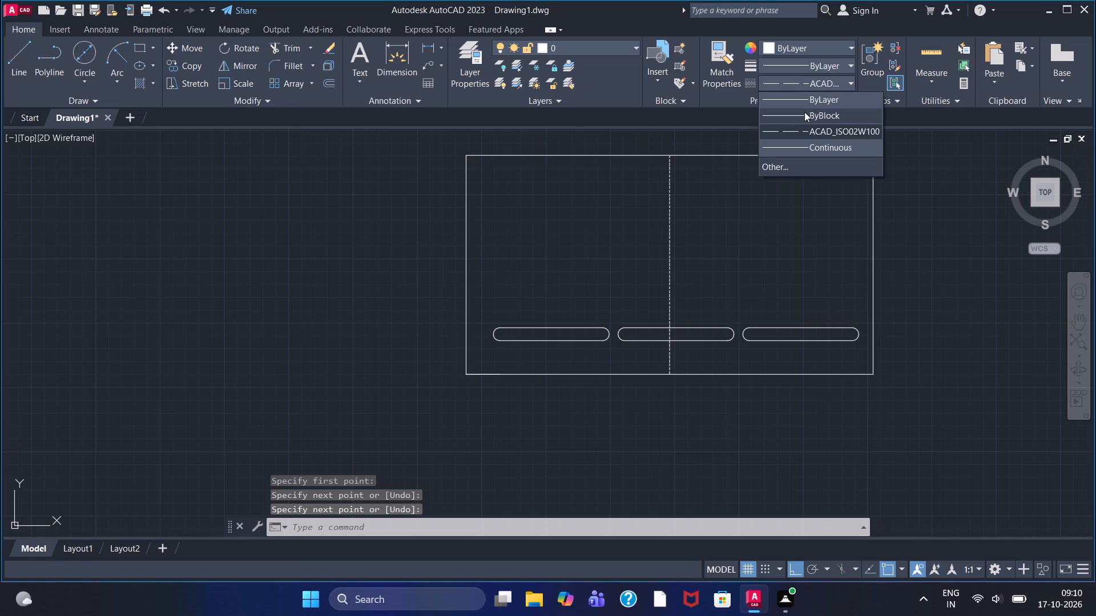
click(807, 102)
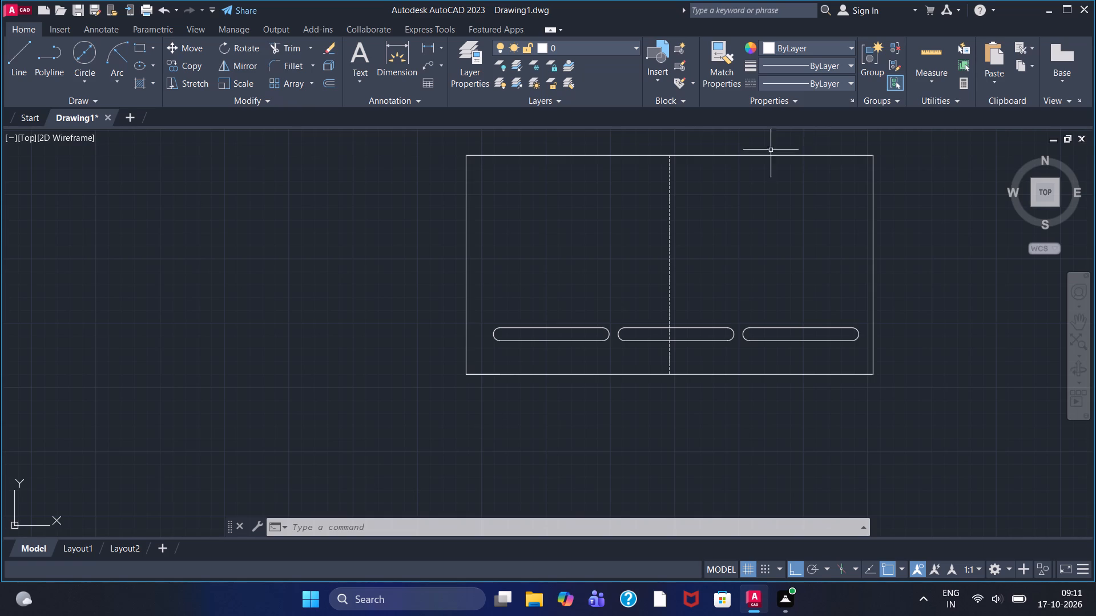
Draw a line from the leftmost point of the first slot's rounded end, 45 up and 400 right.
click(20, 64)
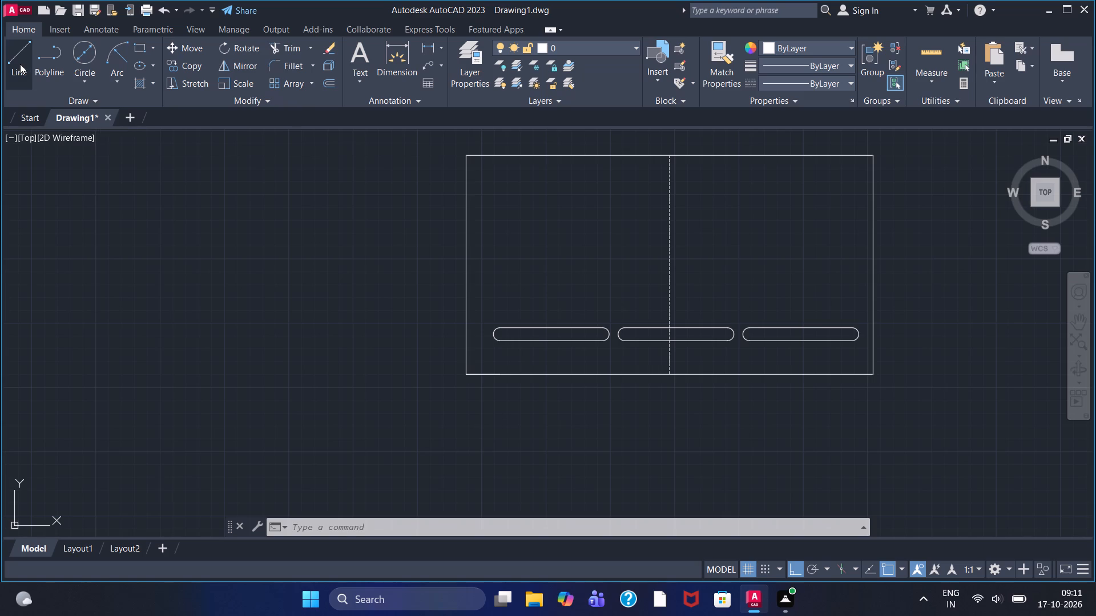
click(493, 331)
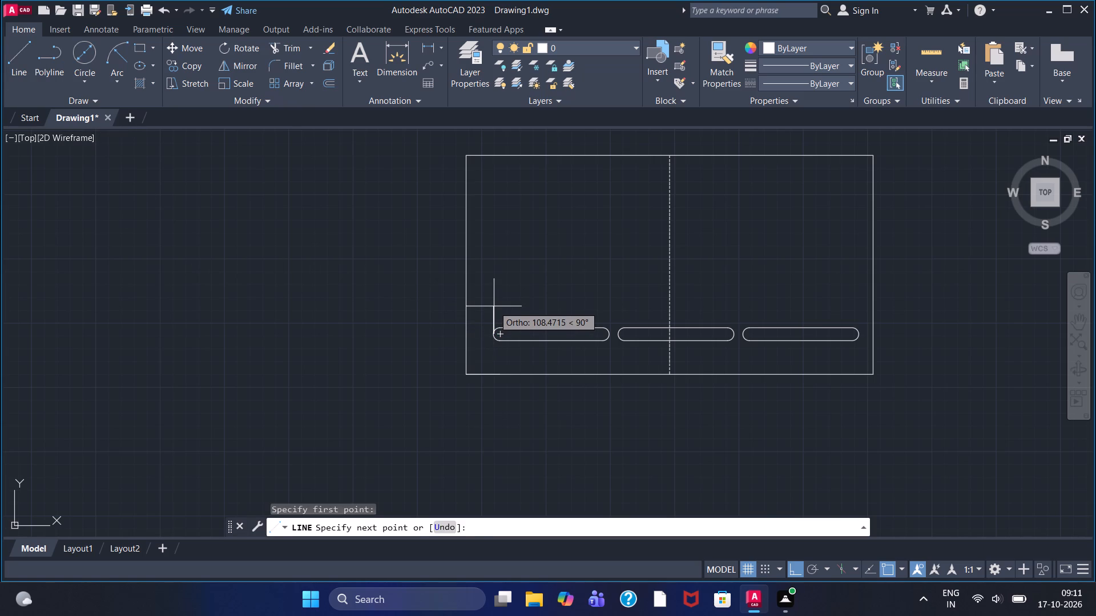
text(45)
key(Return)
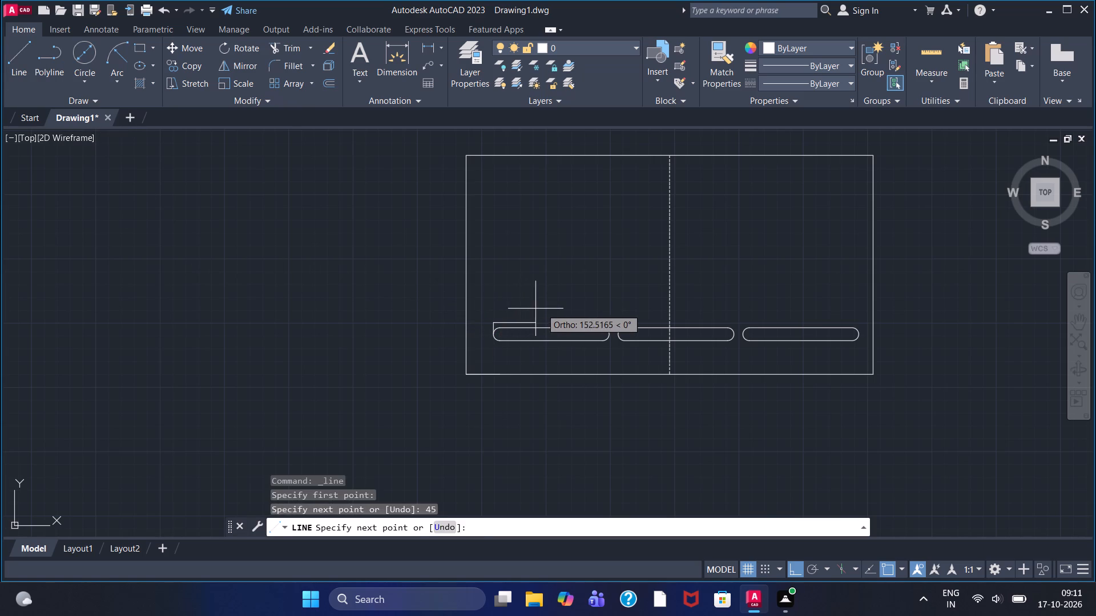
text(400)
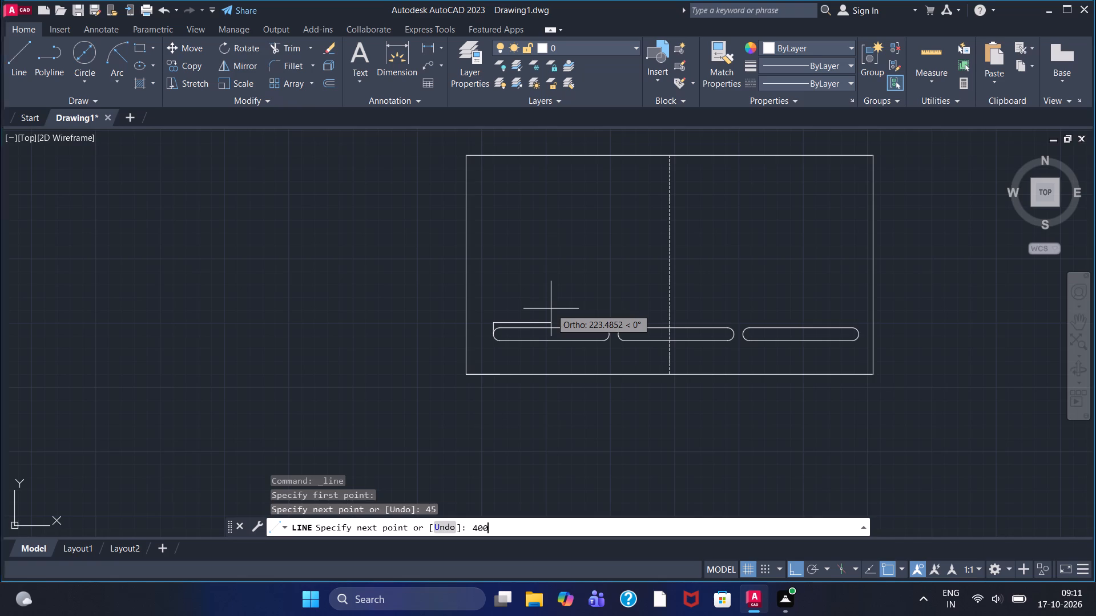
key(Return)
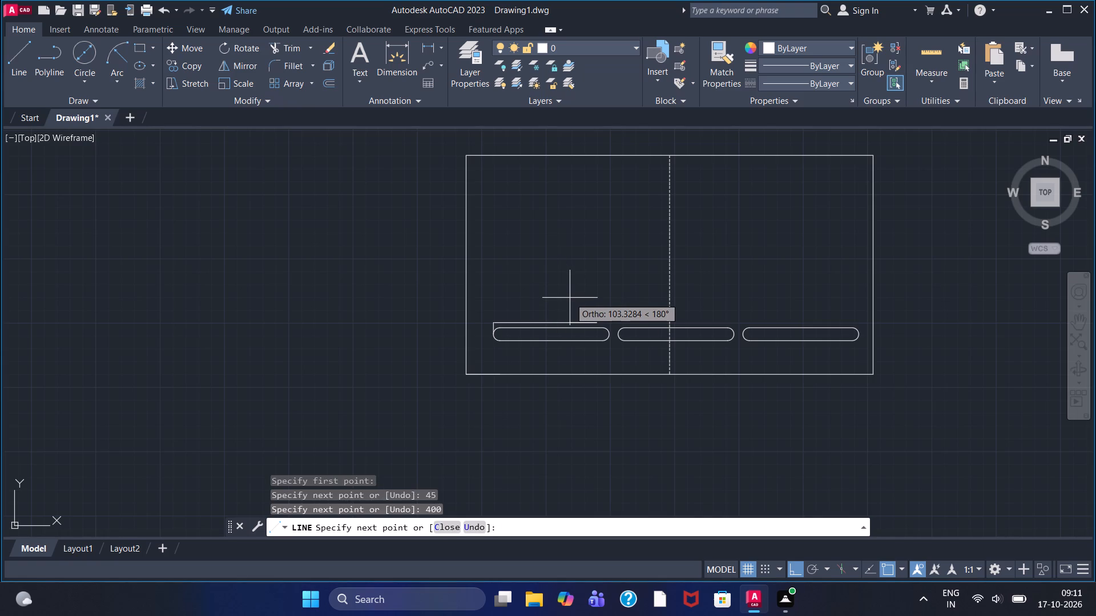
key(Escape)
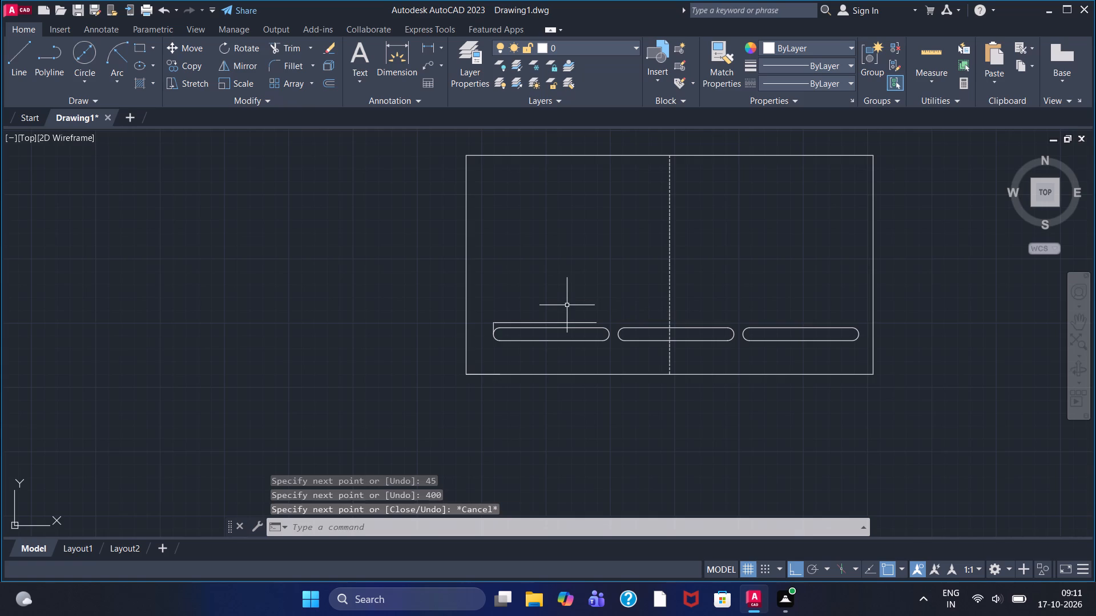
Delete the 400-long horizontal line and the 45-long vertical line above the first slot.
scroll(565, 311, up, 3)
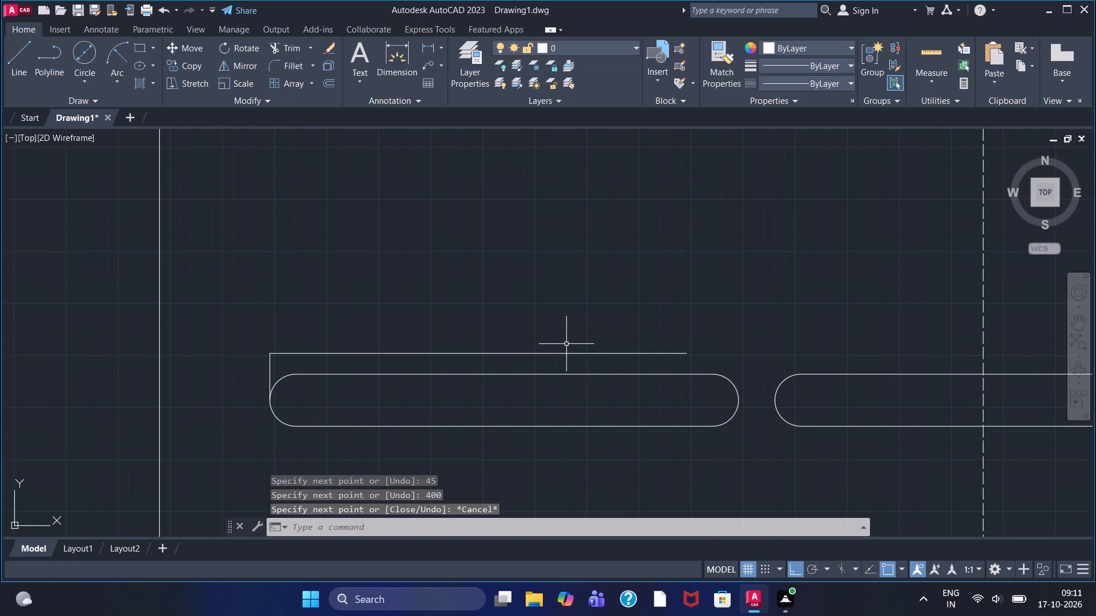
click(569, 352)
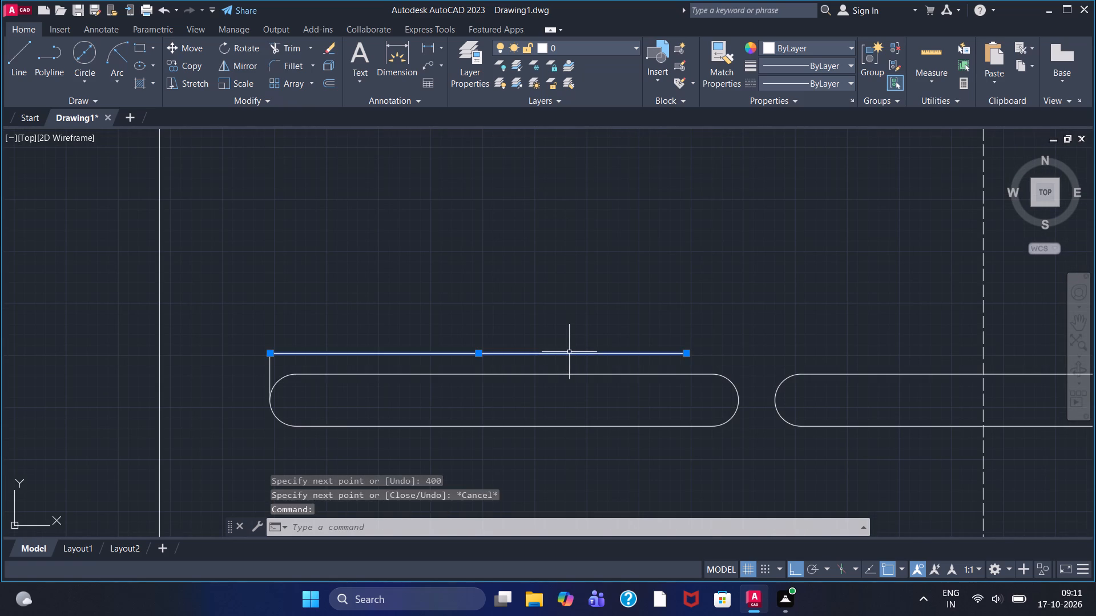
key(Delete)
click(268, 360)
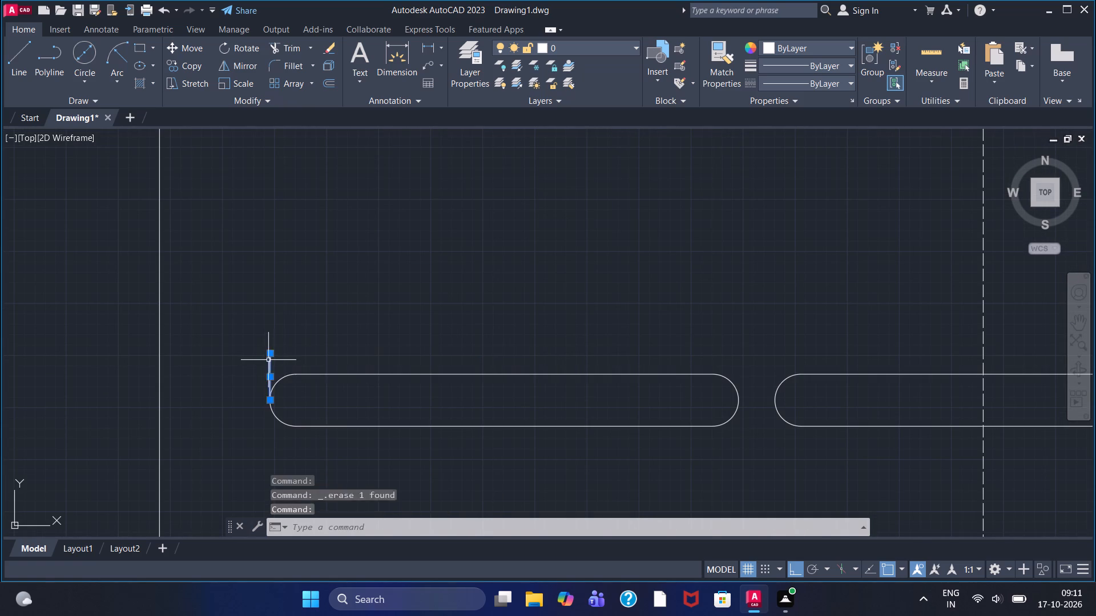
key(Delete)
From the left end of the first slot's upper edge, draw lines 45 up, 400 right, 80 up and 400 left, closing the rectangle.
click(20, 47)
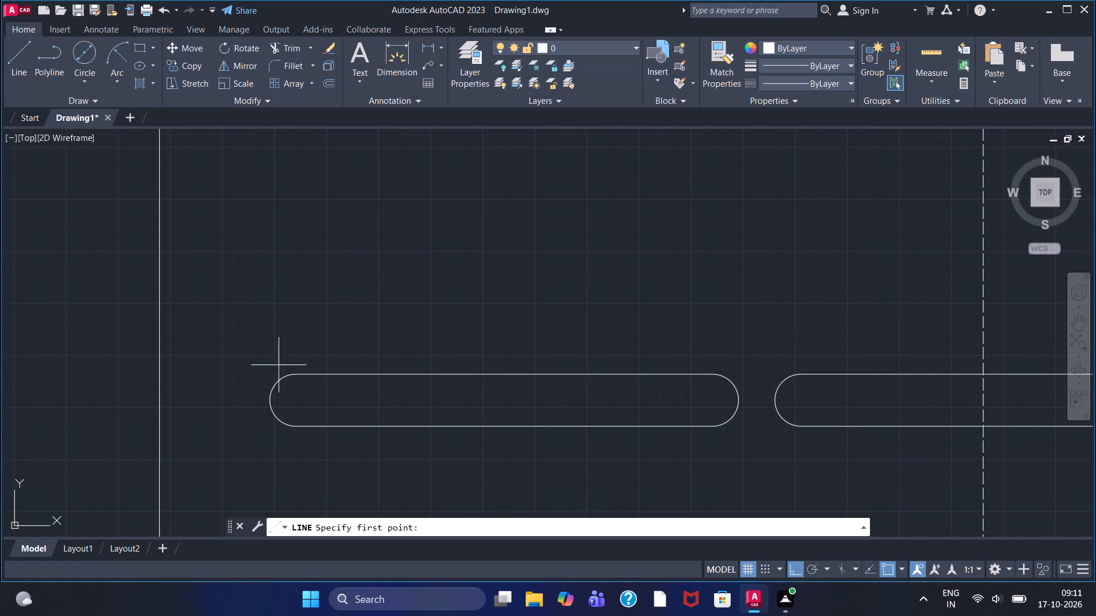
click(299, 376)
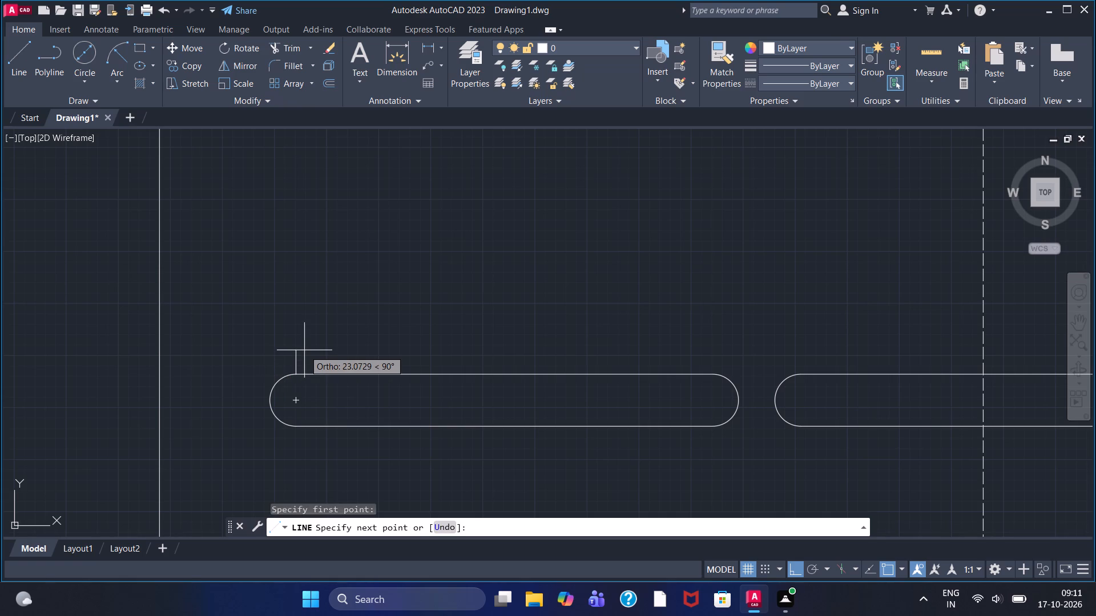
text(45)
key(Return)
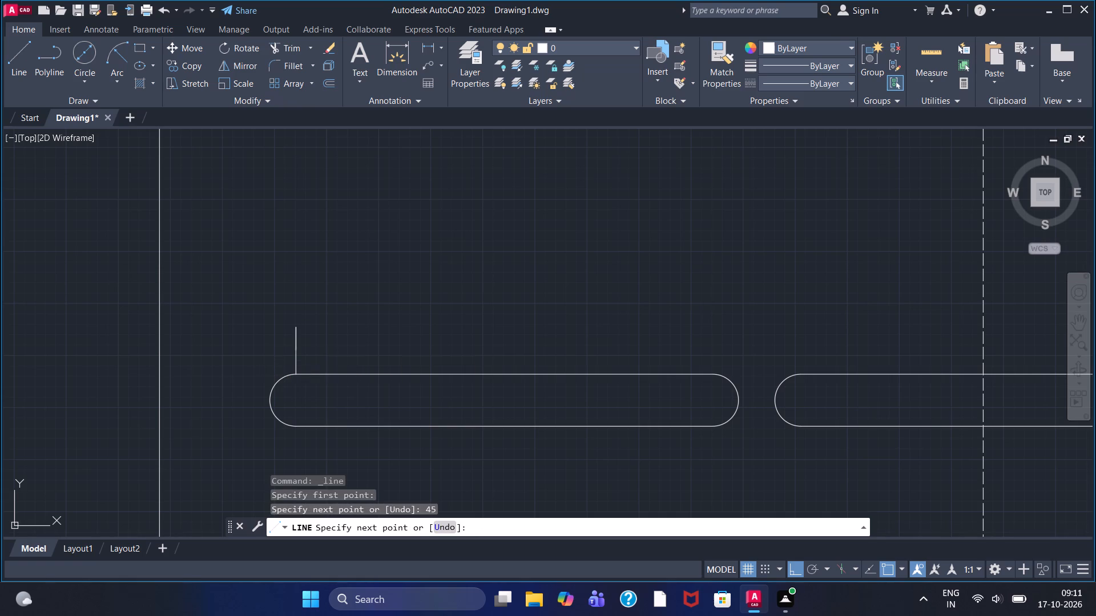
text(400)
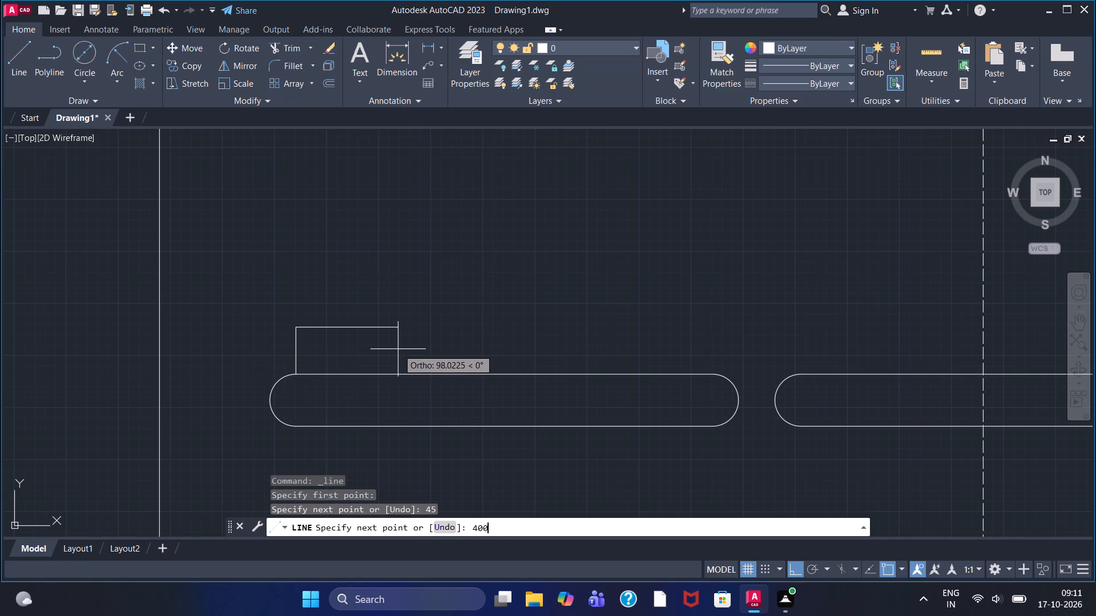
key(Return)
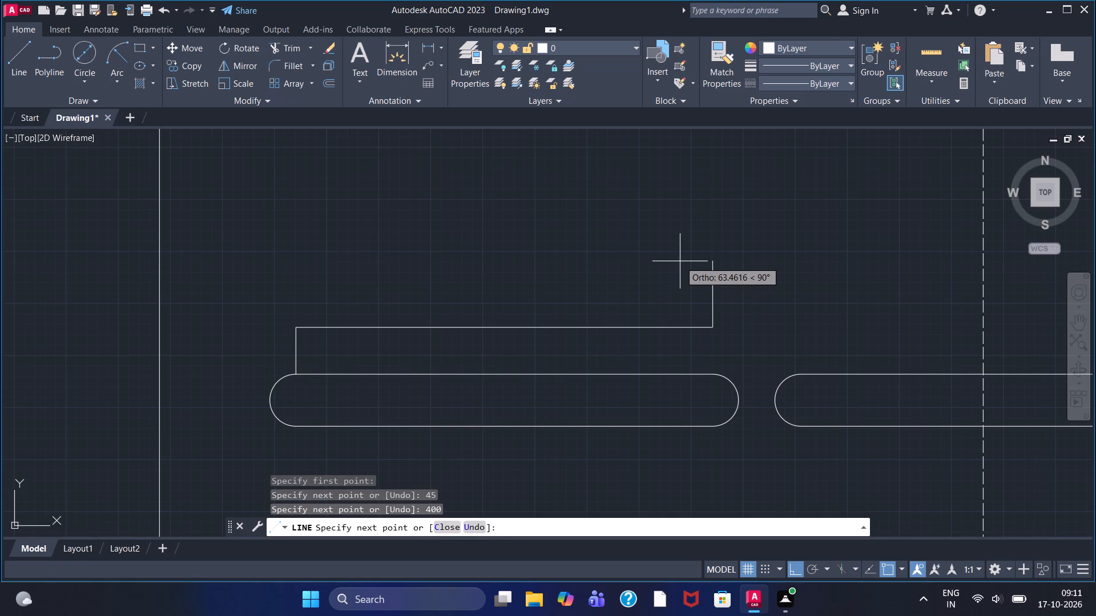
key(8)
key(0)
key(Return)
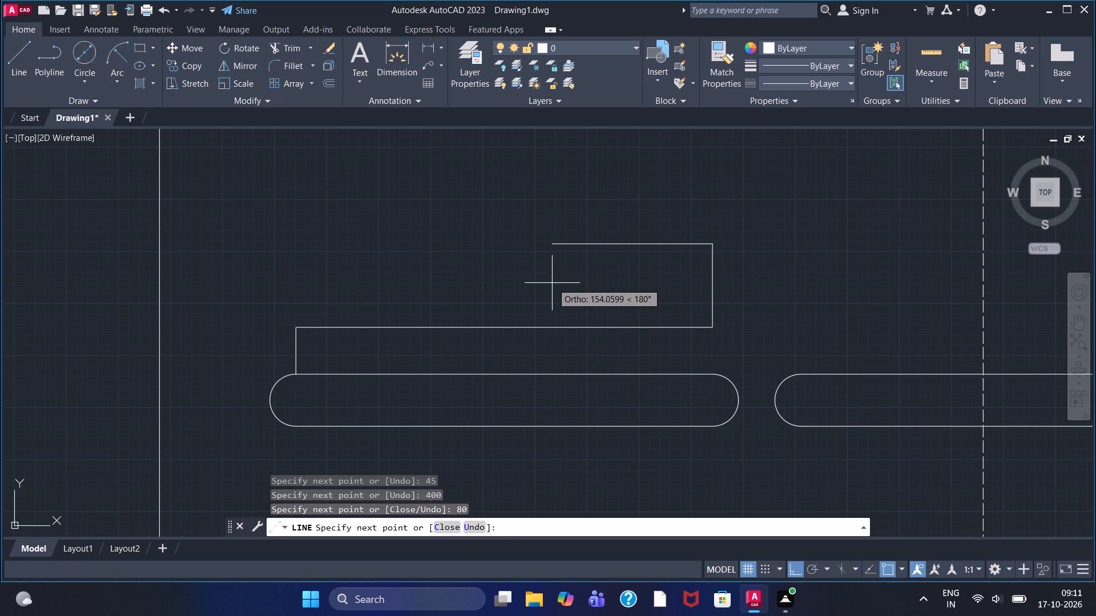
text(400)
key(Return)
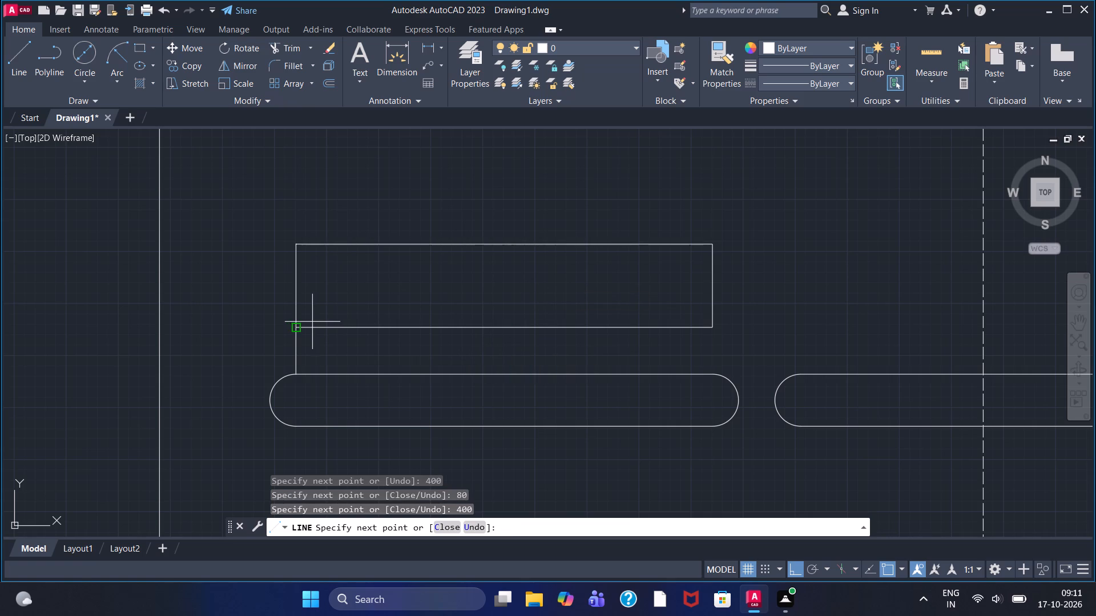
click(301, 322)
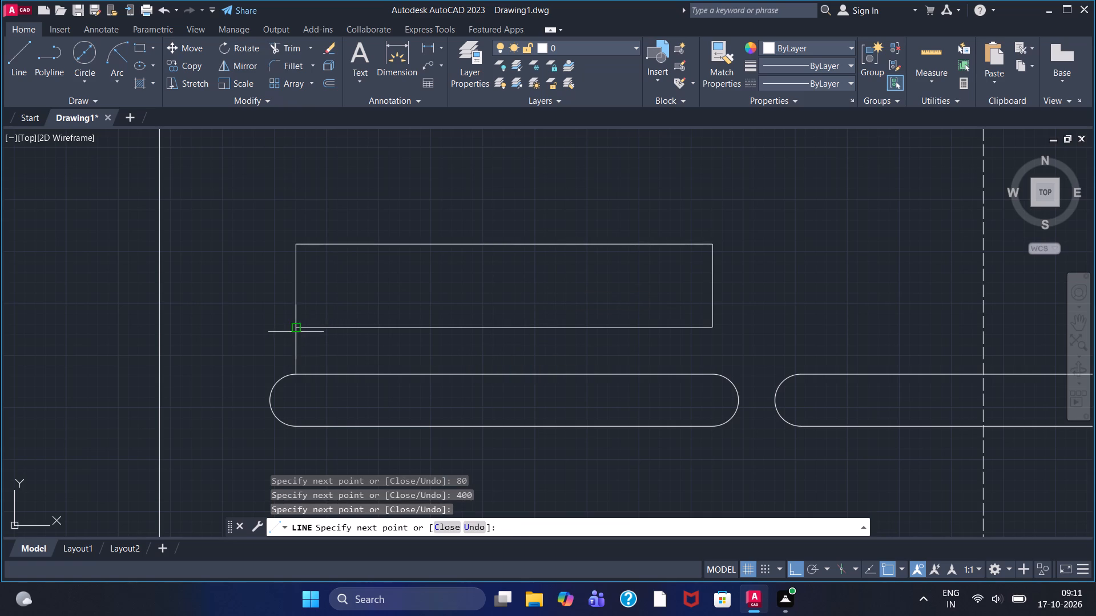
right_click(325, 207)
click(372, 213)
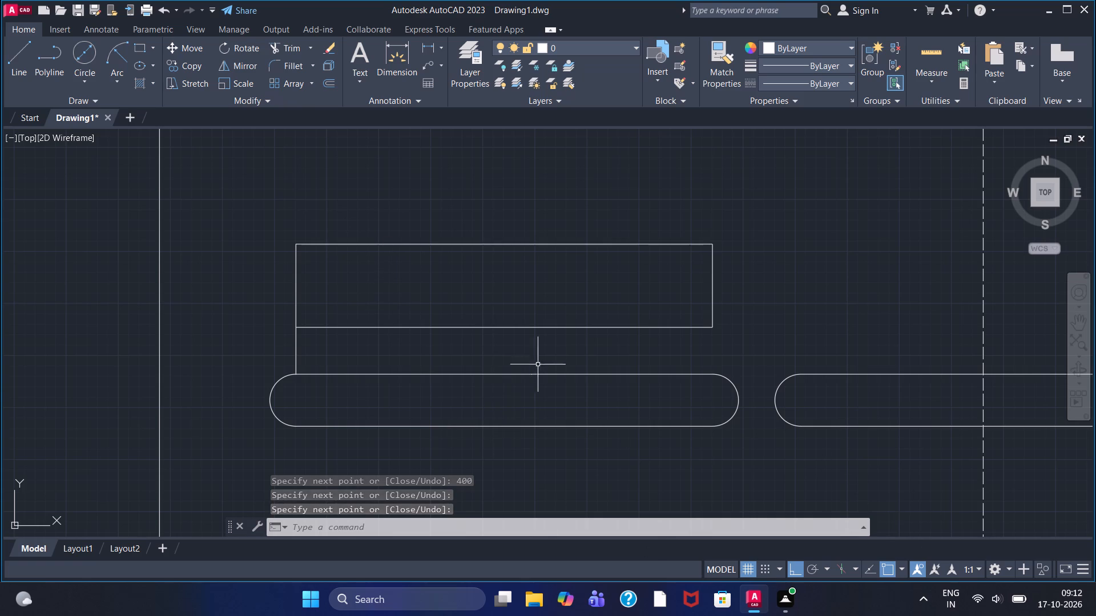
From the left end of the second slot's upper edge, draw lines 45 up, 400 right, 80 up and 400 left, closing the rectangle.
click(14, 66)
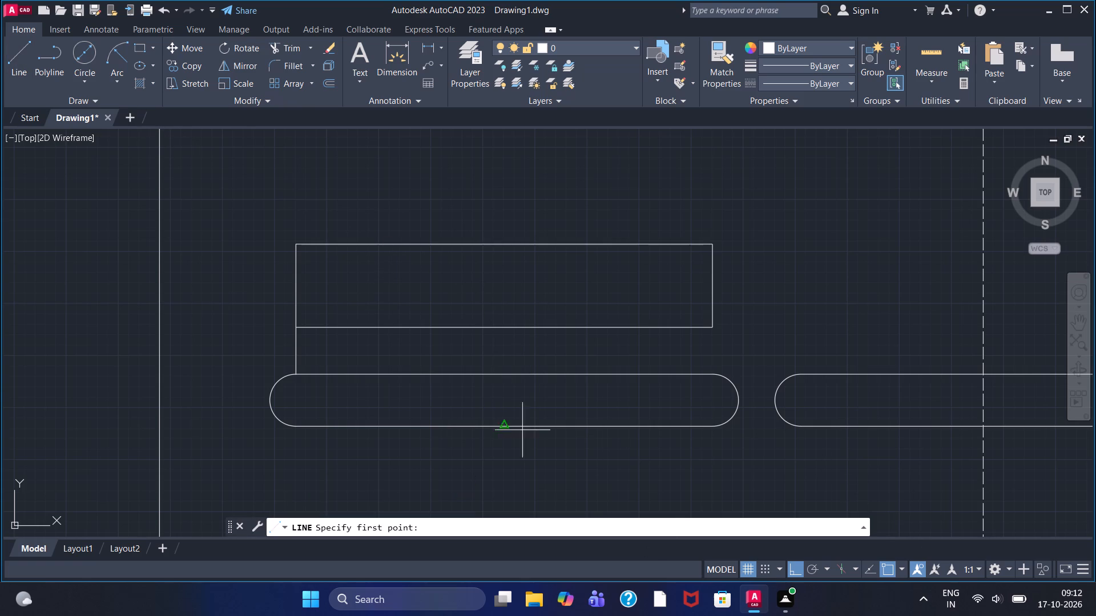
click(799, 371)
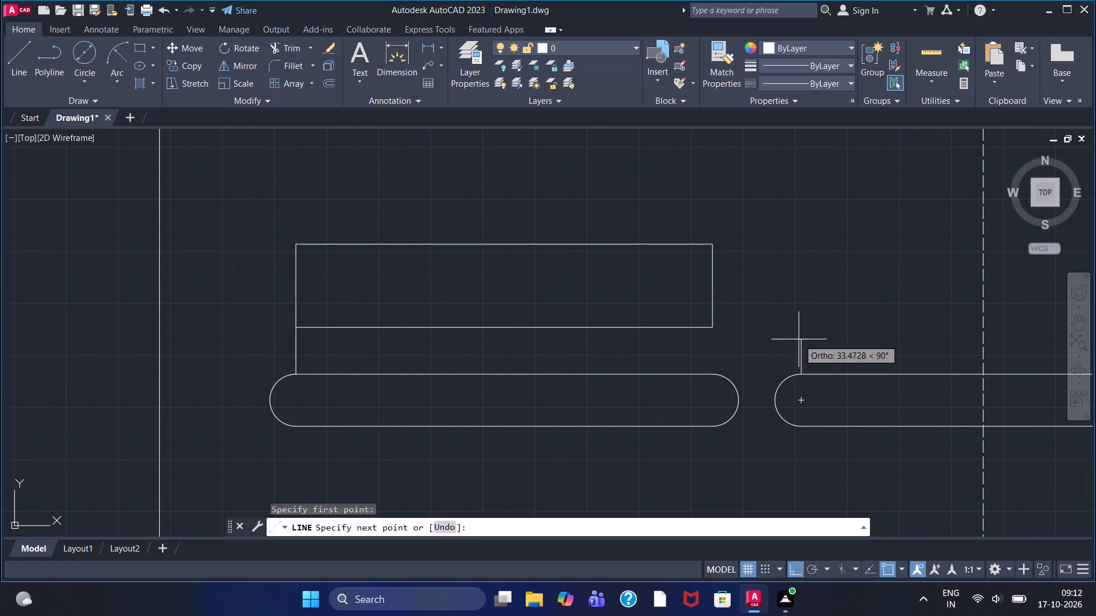
key(4)
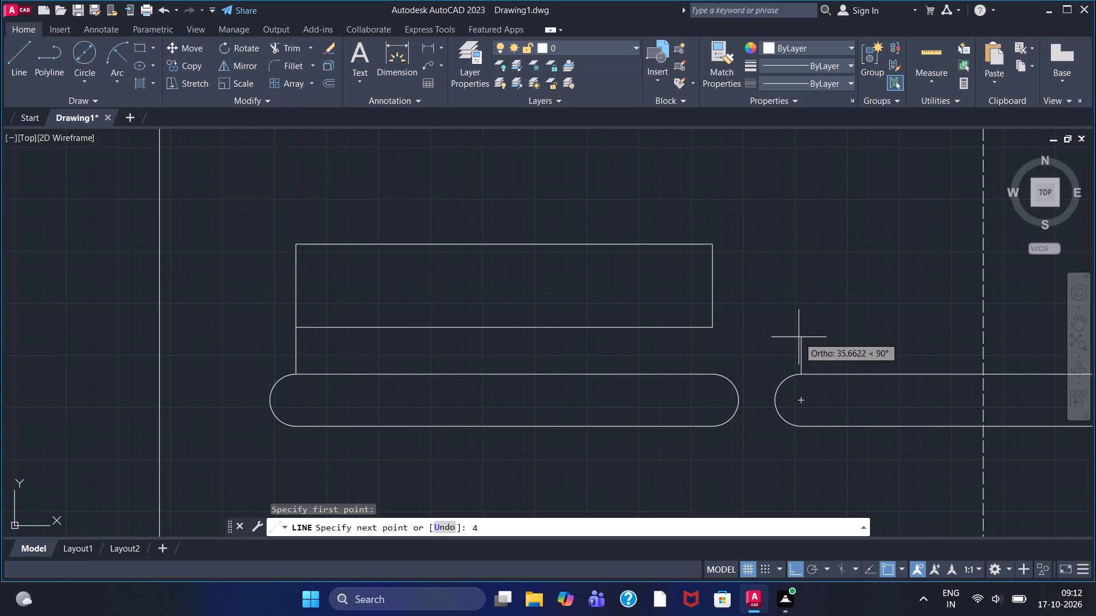
key(5)
key(Return)
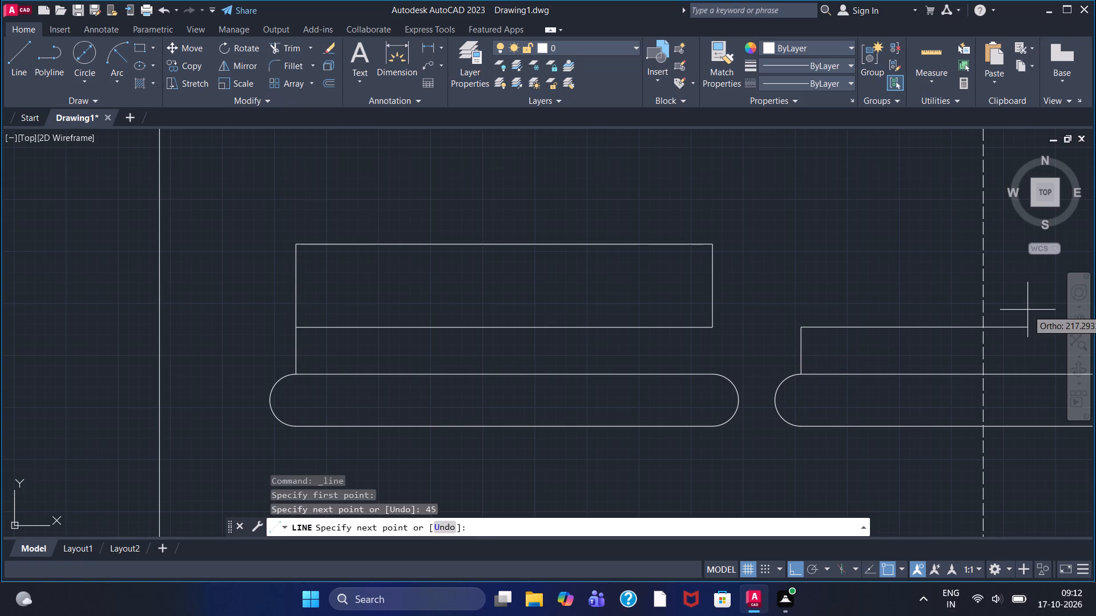
text(400)
key(Return)
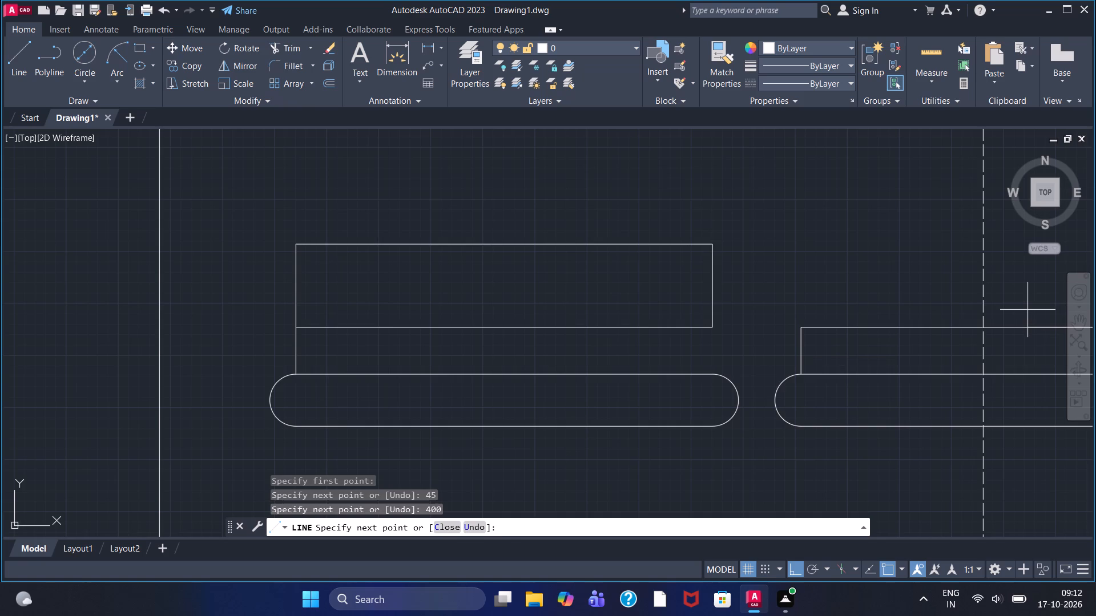
scroll(1027, 310, down, 2)
middle_drag(1027, 310, 986, 323)
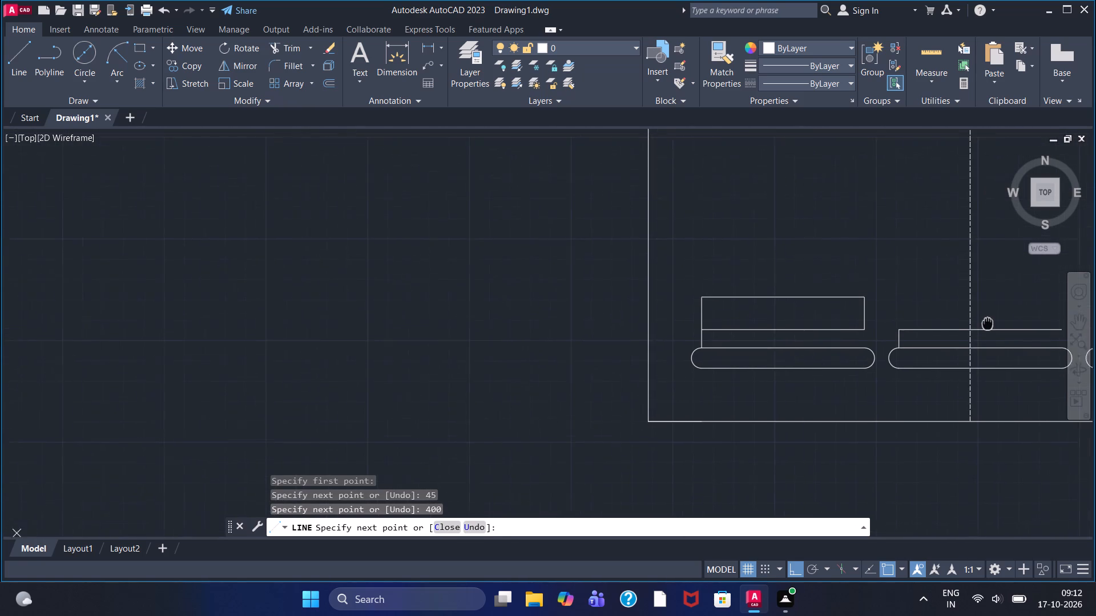
middle_drag(986, 323, 685, 352)
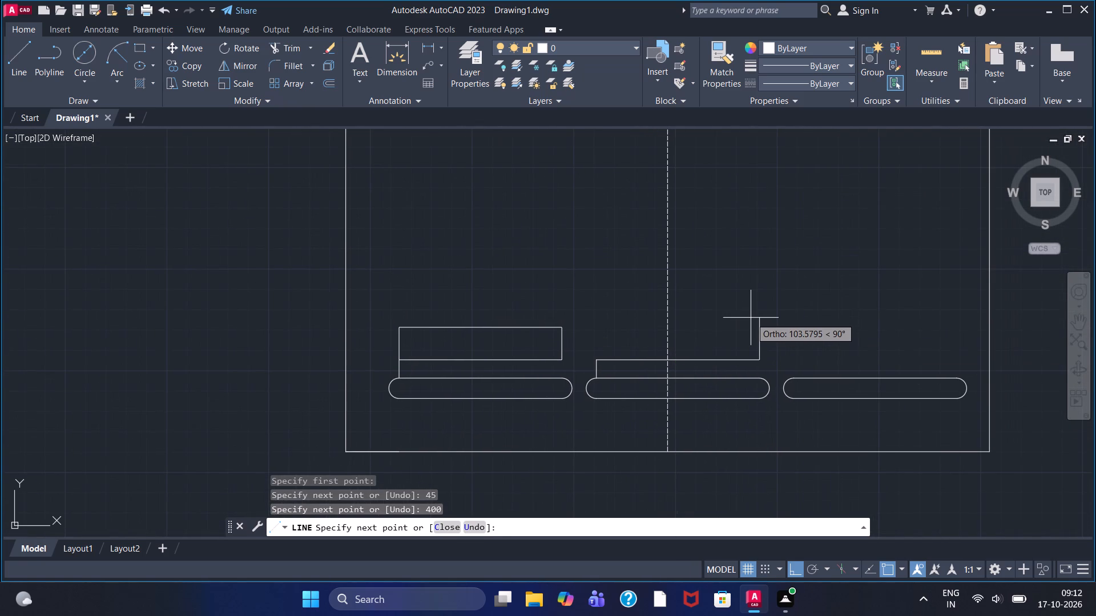
text(80)
key(Return)
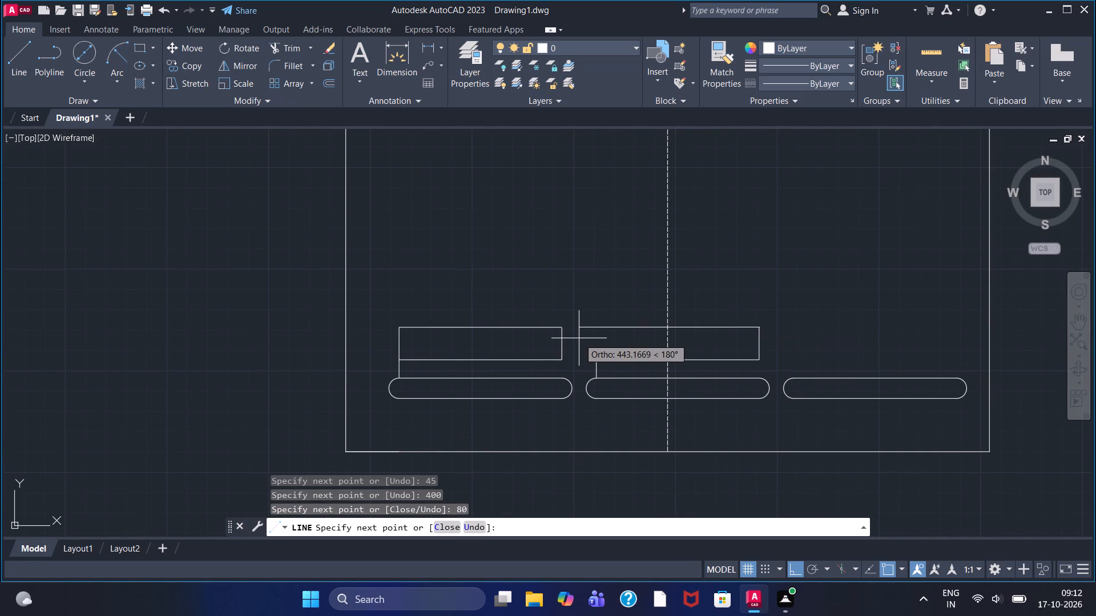
text(400)
key(Return)
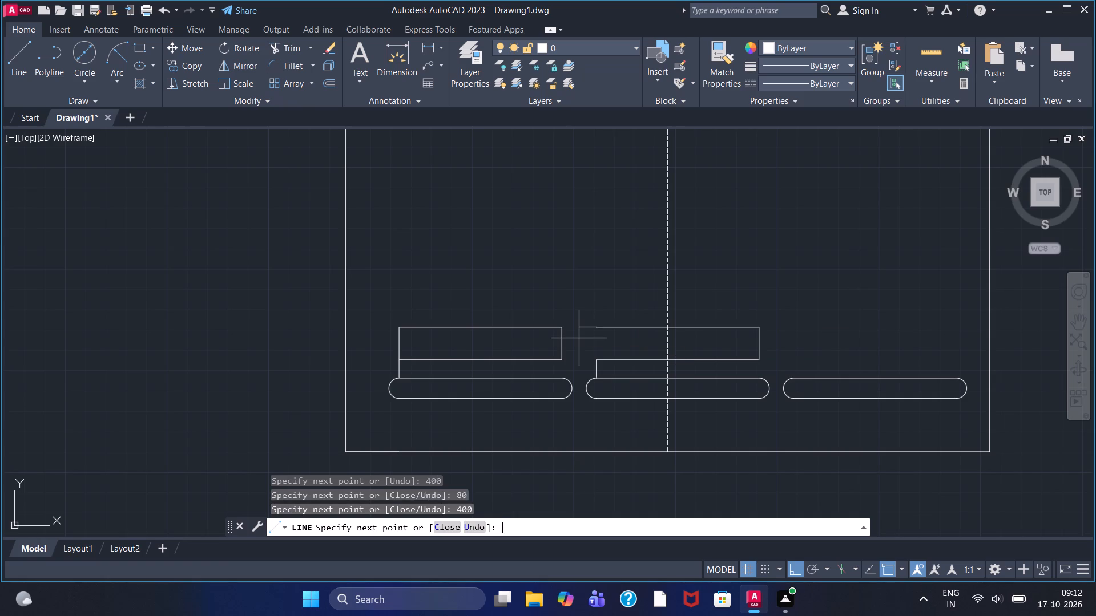
click(592, 359)
right_click(588, 278)
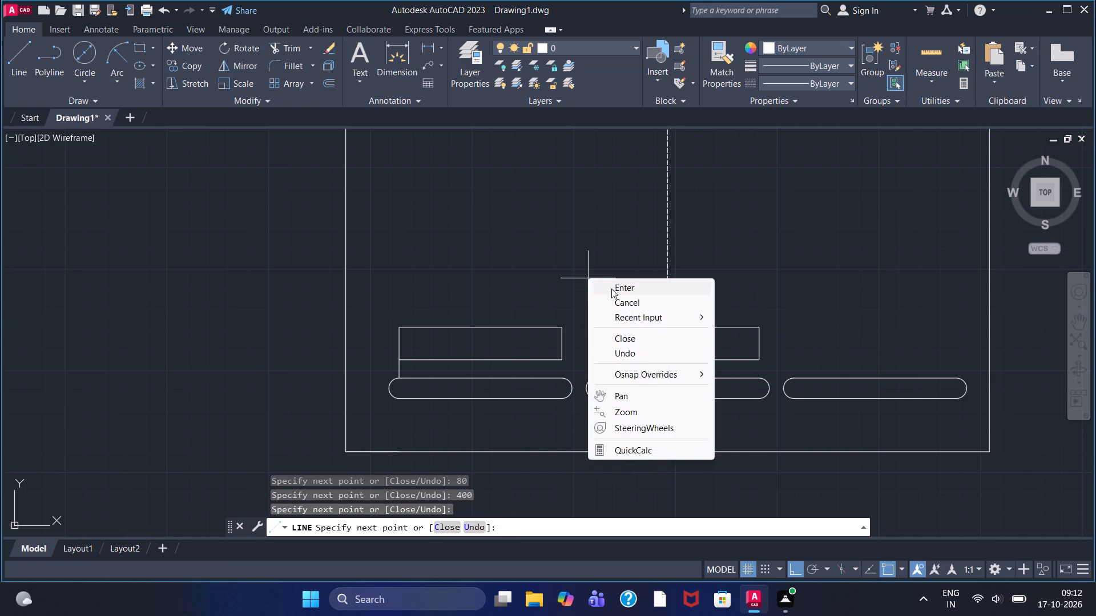
click(611, 289)
From the left end of the third slot's upper edge, draw lines 45 up, 400 right, 80 up and 400 left, closing the rectangle.
click(12, 47)
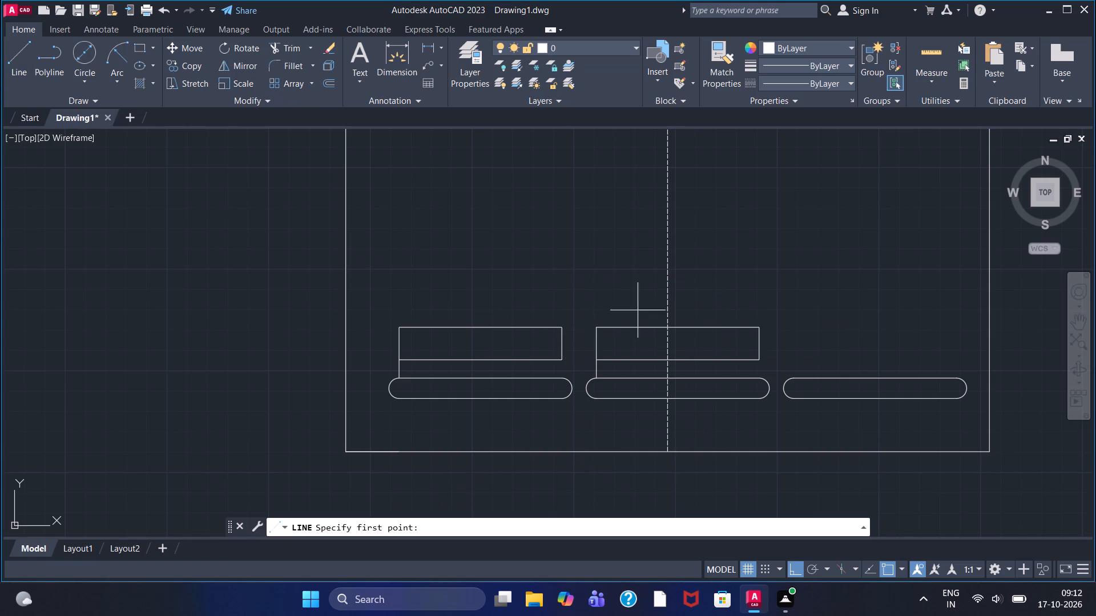
click(796, 375)
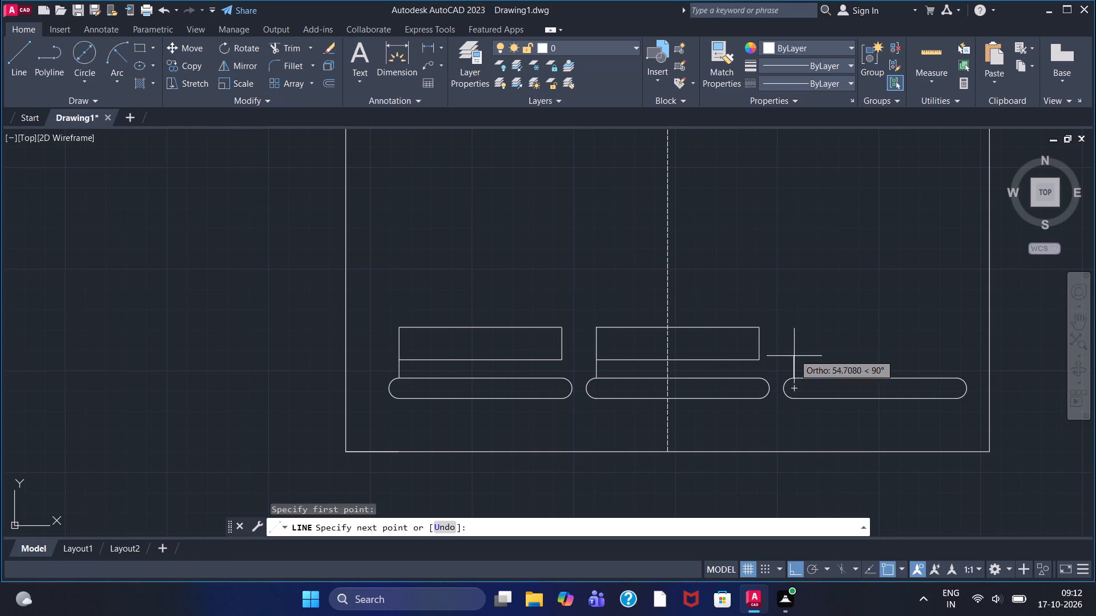
text(45)
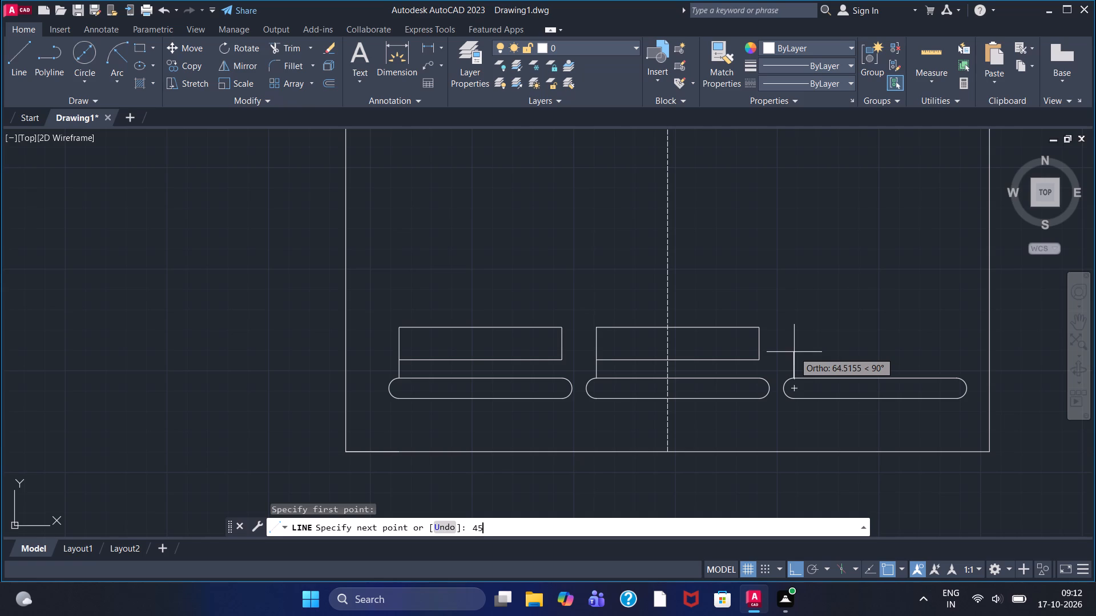
key(Return)
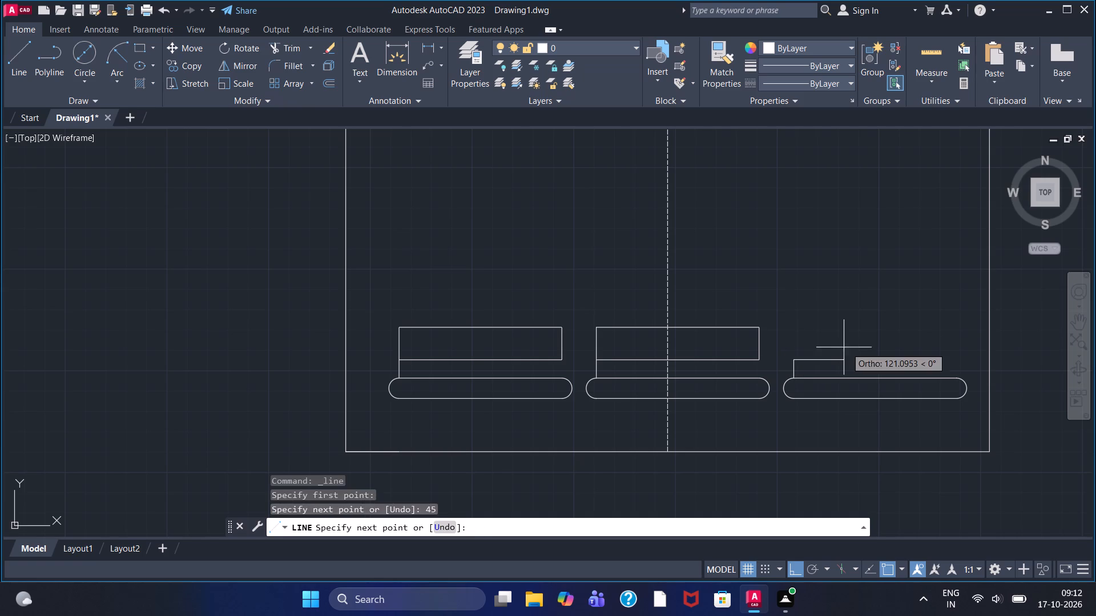
key(4)
text(00)
key(Return)
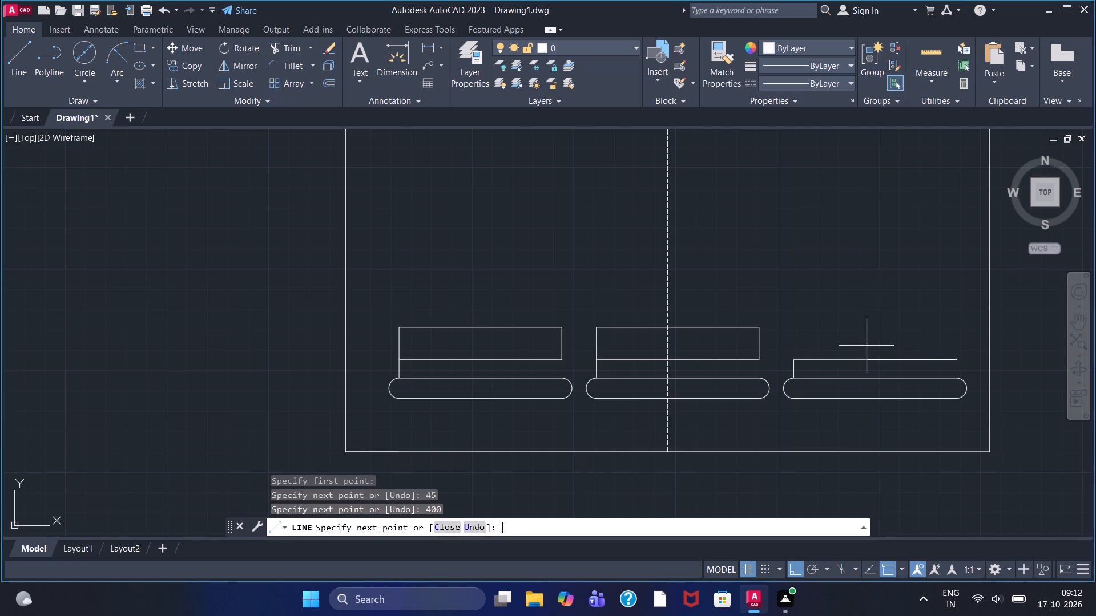
text(80)
key(Return)
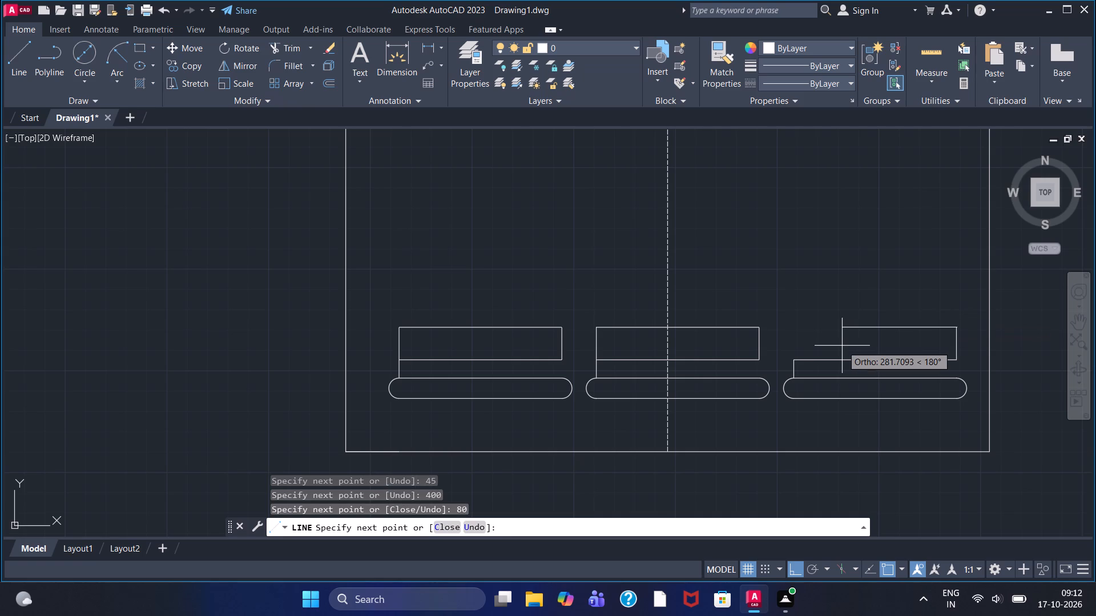
text(400)
key(Return)
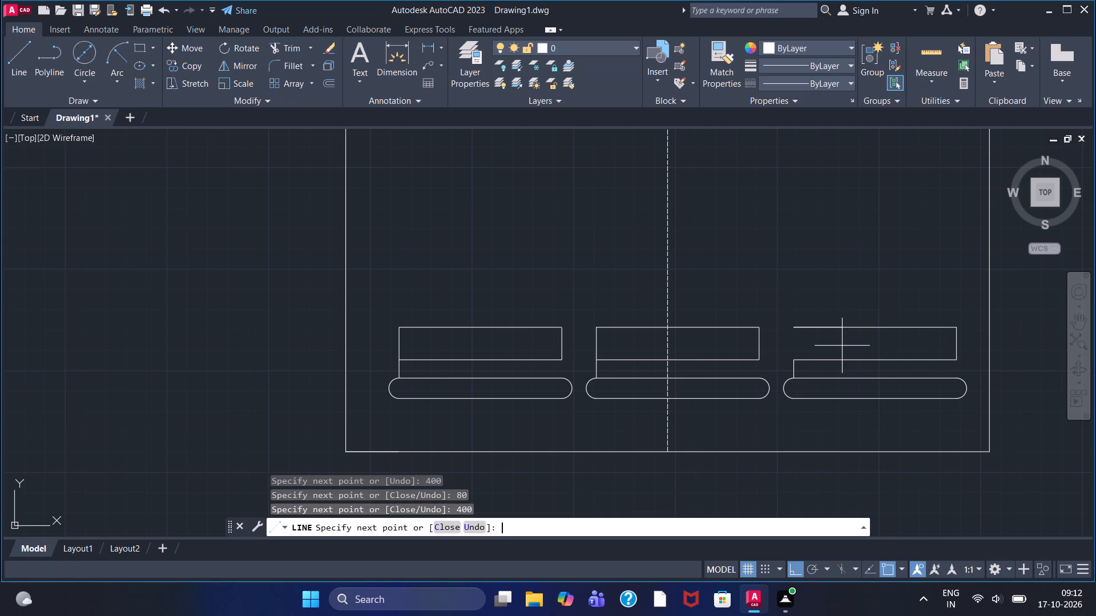
click(800, 358)
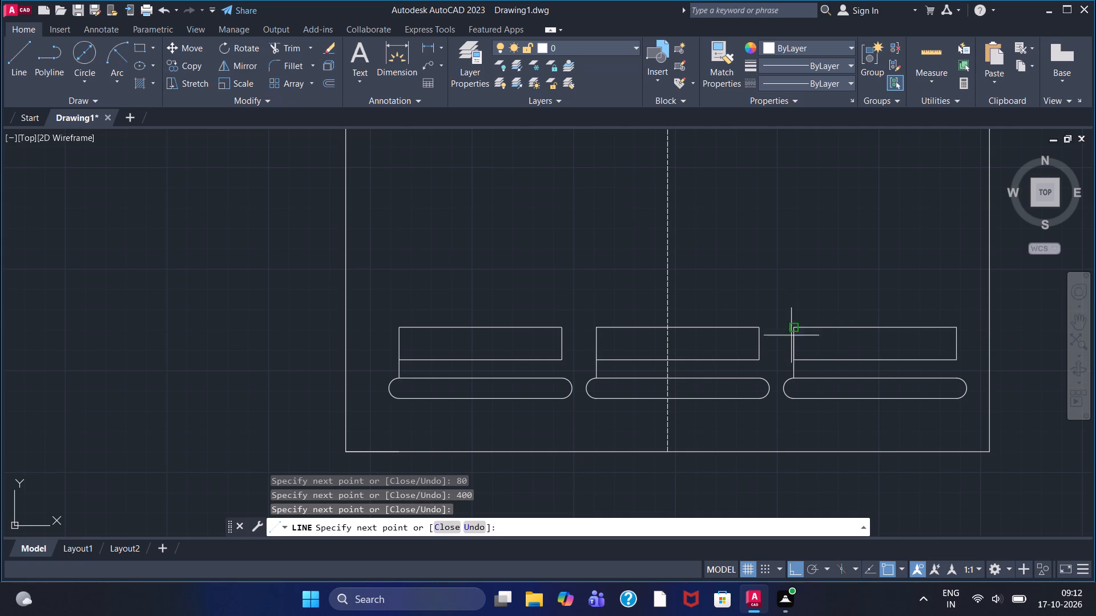
right_click(775, 281)
click(787, 288)
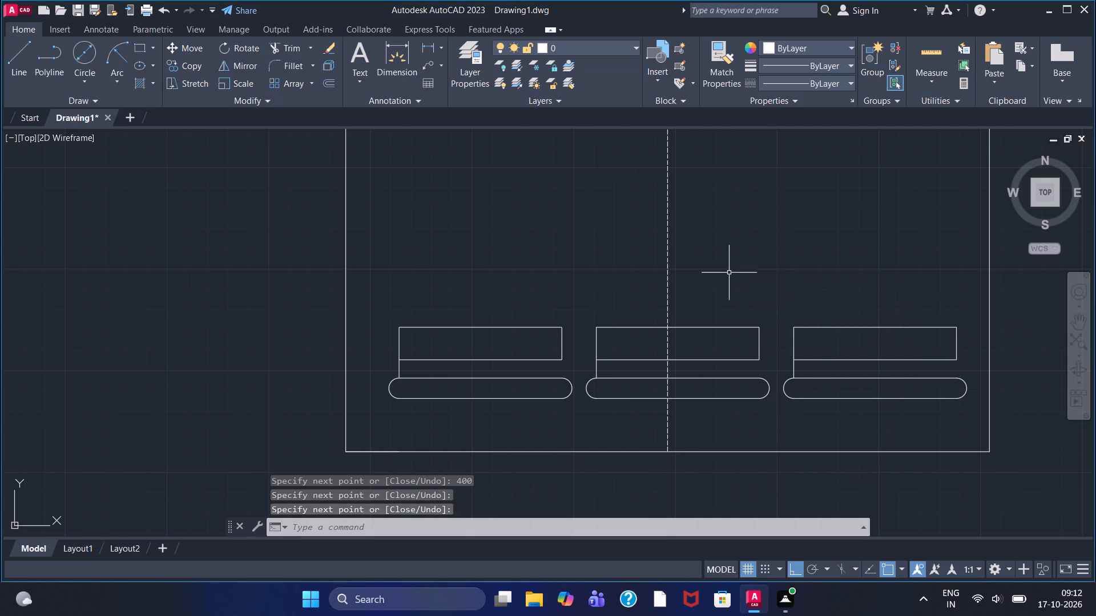
Trim away the three short vertical lines connecting the slots to the rectangles above them.
click(269, 47)
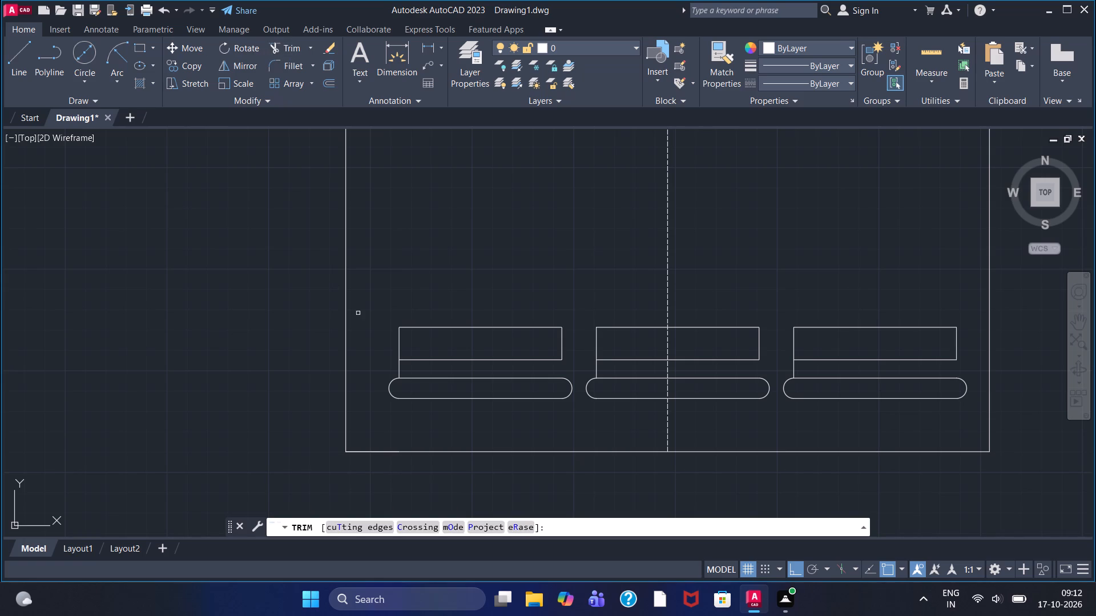
click(400, 372)
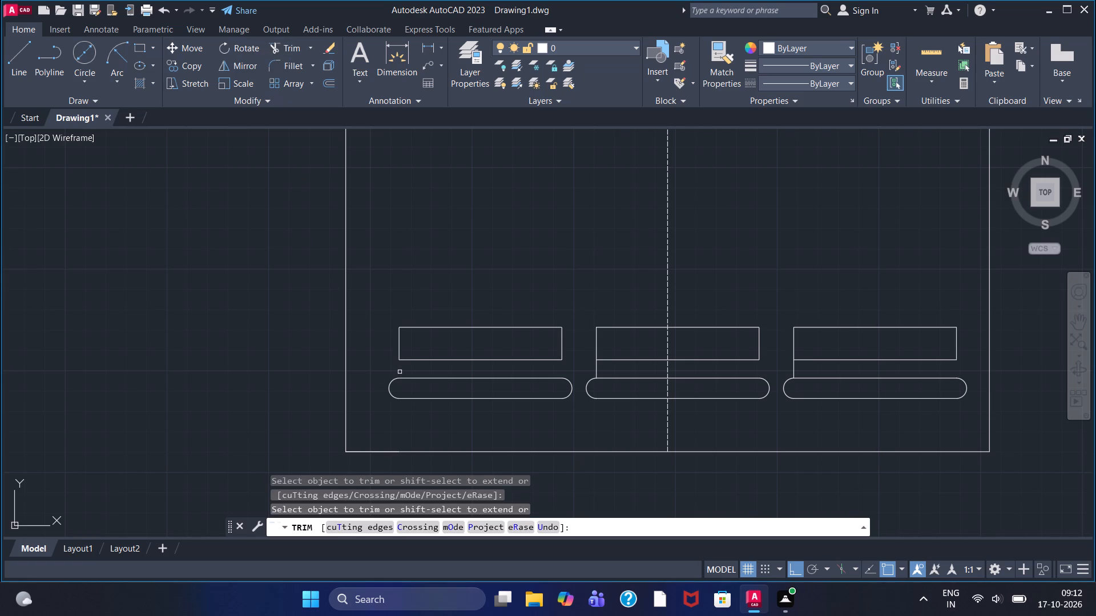
click(596, 368)
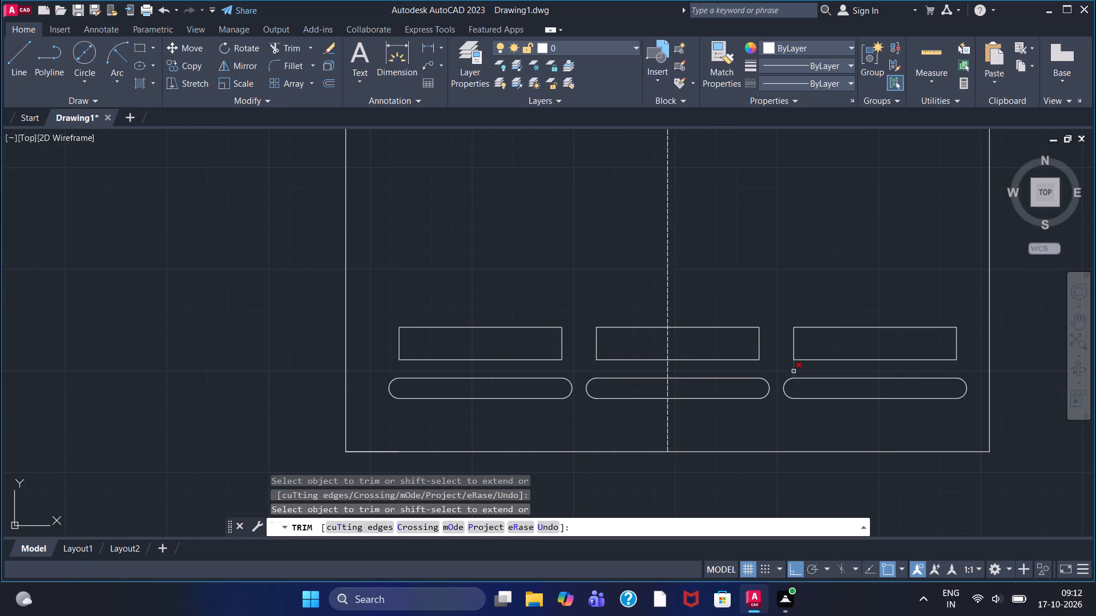
click(793, 368)
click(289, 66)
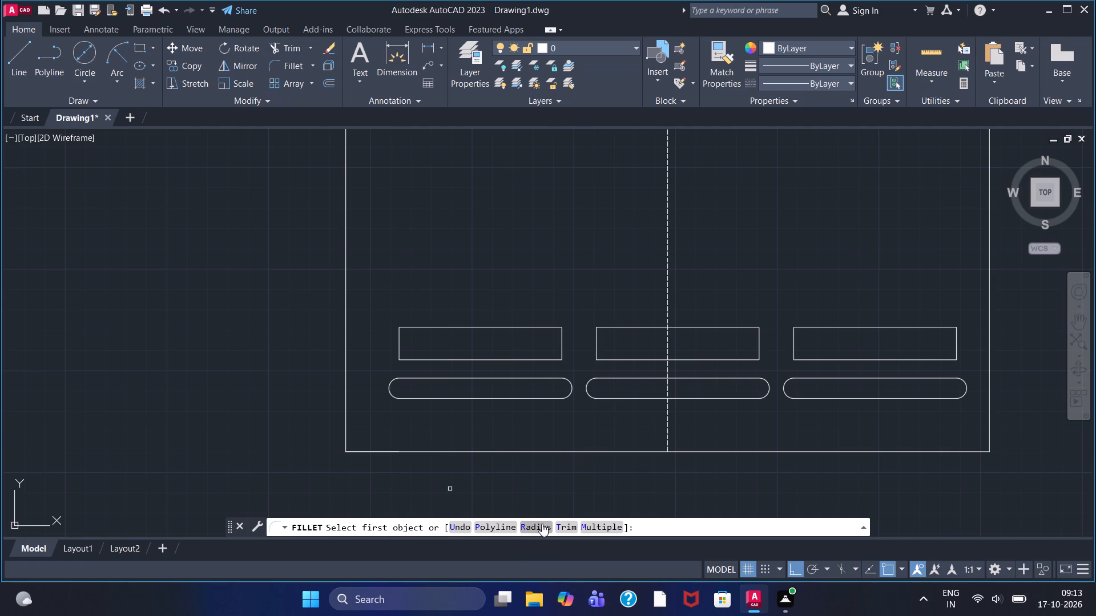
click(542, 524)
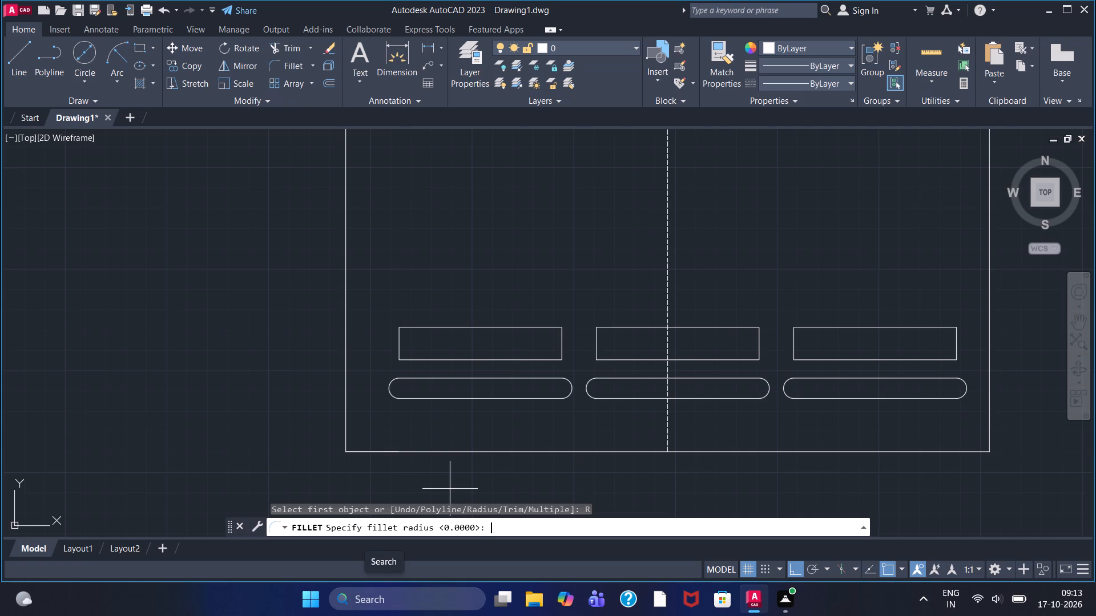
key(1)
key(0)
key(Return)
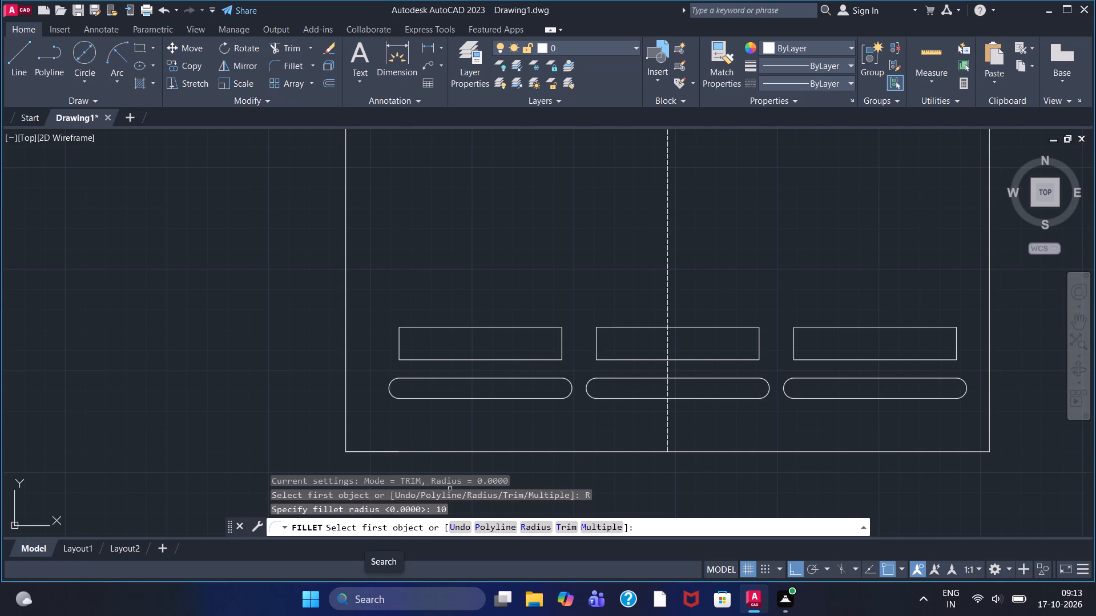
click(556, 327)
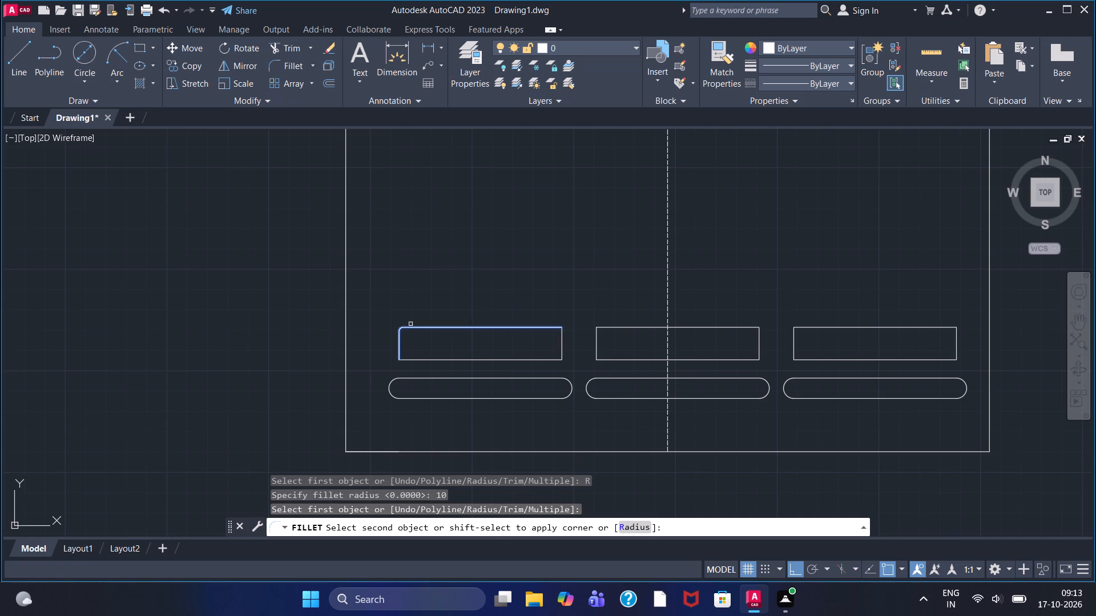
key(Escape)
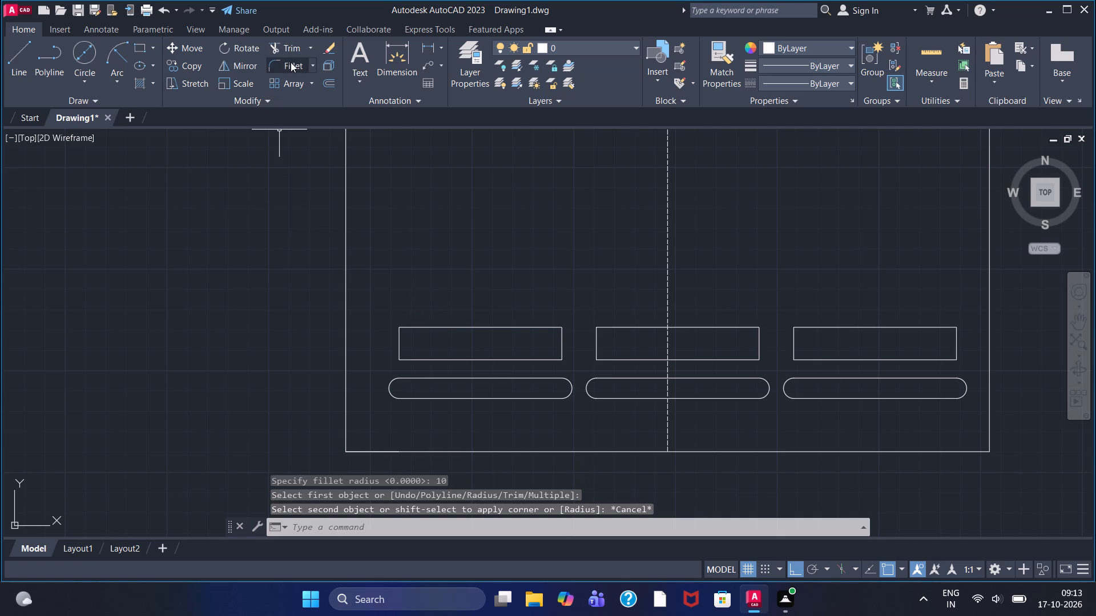
Fillet the upper-right corner of the first rectangle with a radius of 25.
click(291, 62)
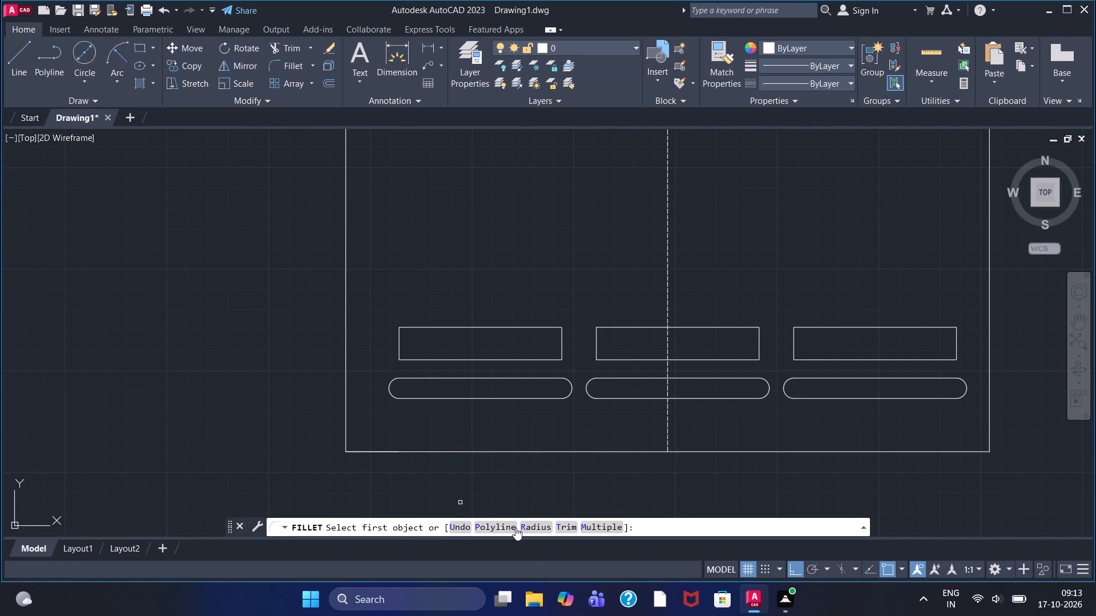
double_click(535, 523)
text(25)
key(Return)
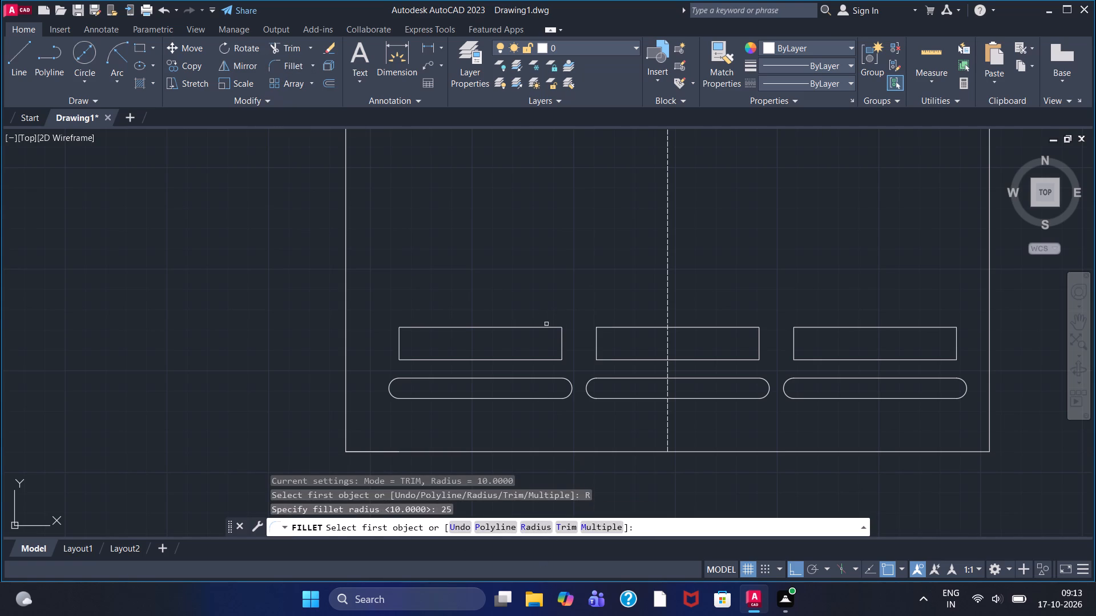
click(548, 328)
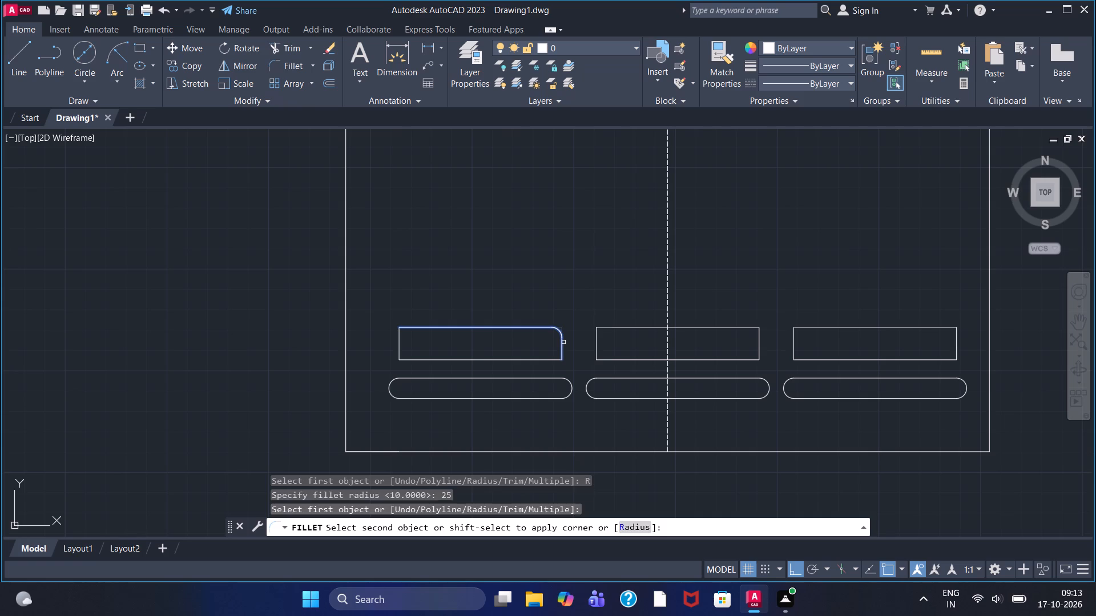
click(563, 342)
Fillet the upper-left, lower-left and lower-right corners of the first rectangle with the radius of 25.
right_click(147, 268)
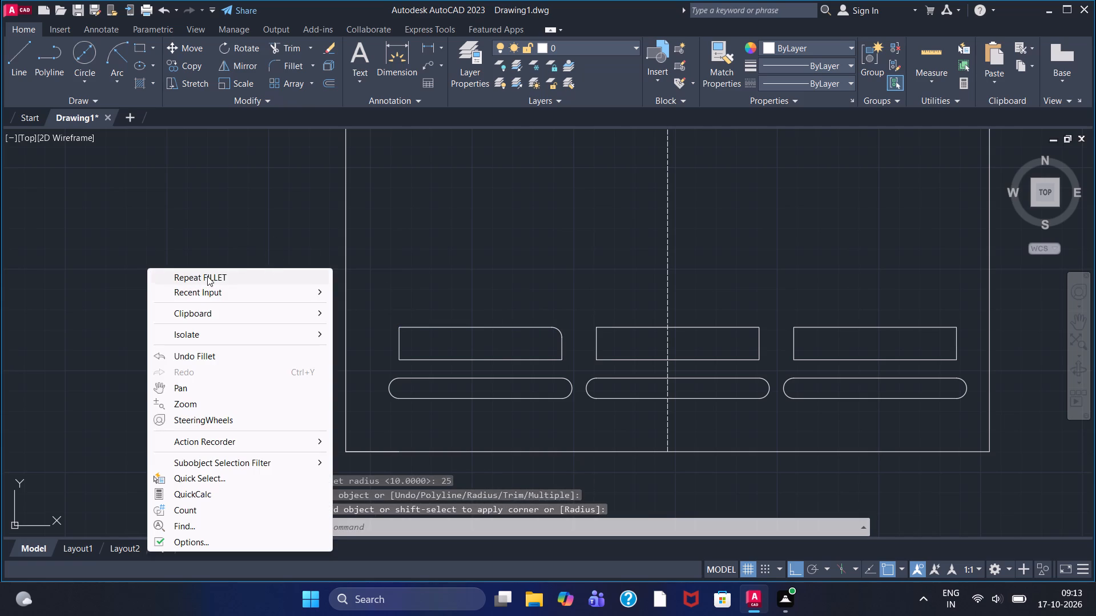
click(207, 276)
click(399, 343)
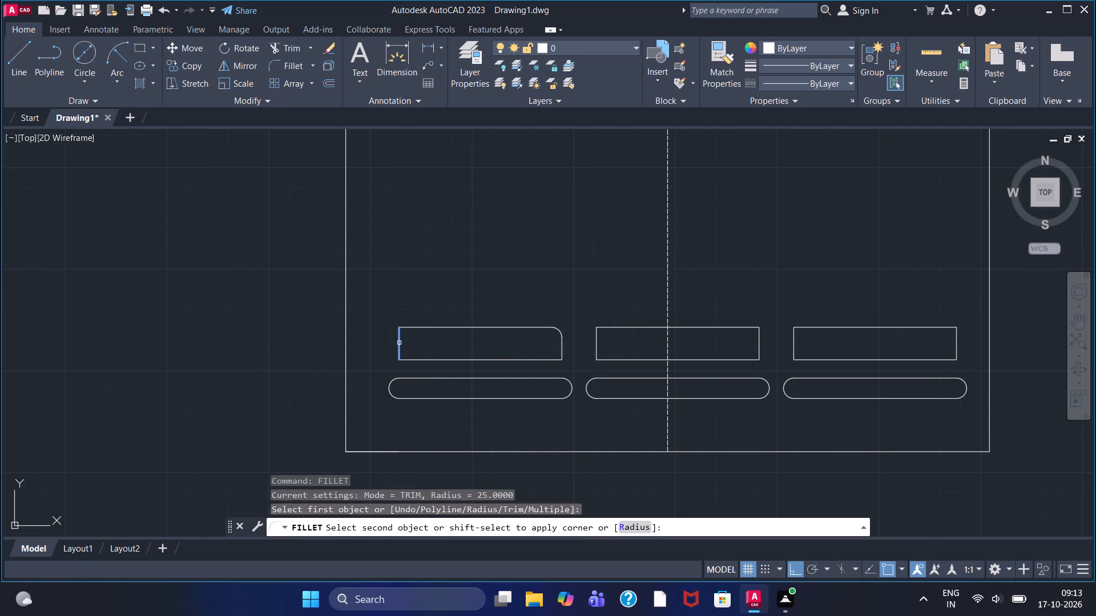
click(414, 328)
right_click(251, 289)
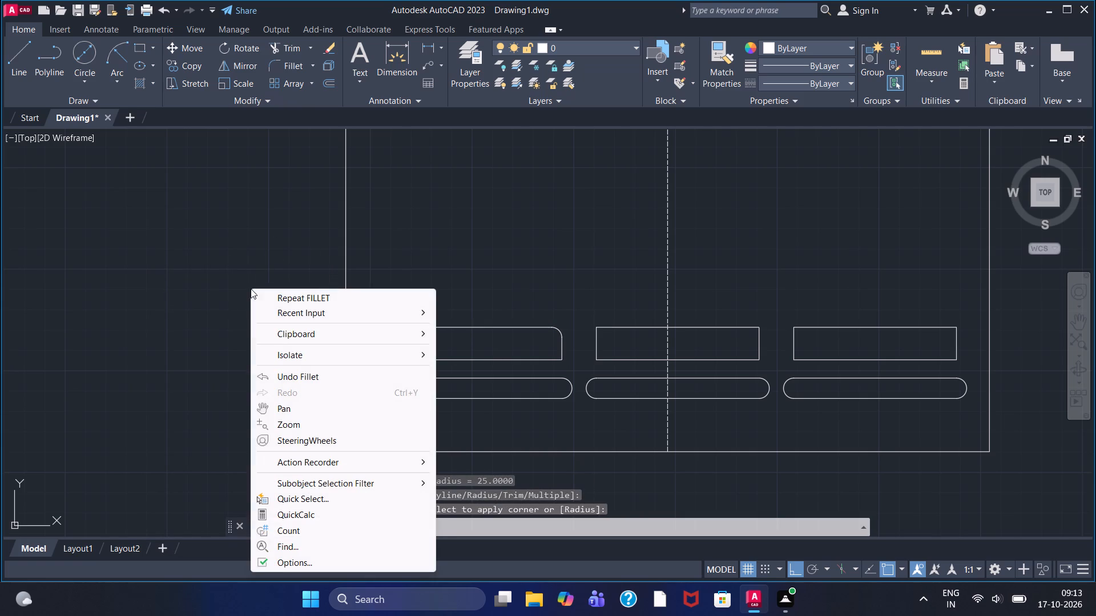
click(319, 296)
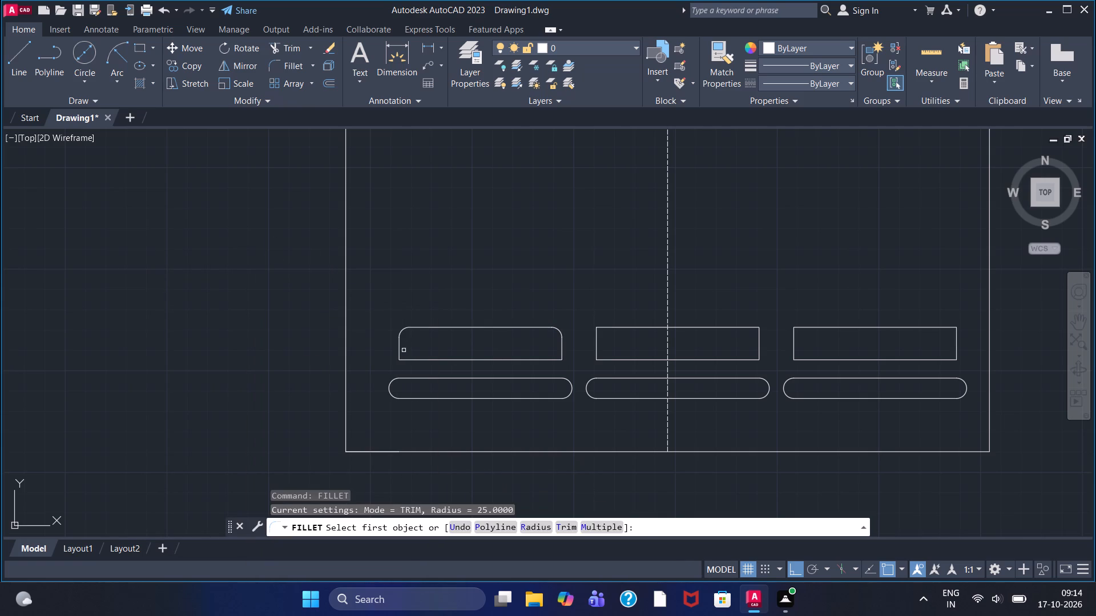
click(399, 352)
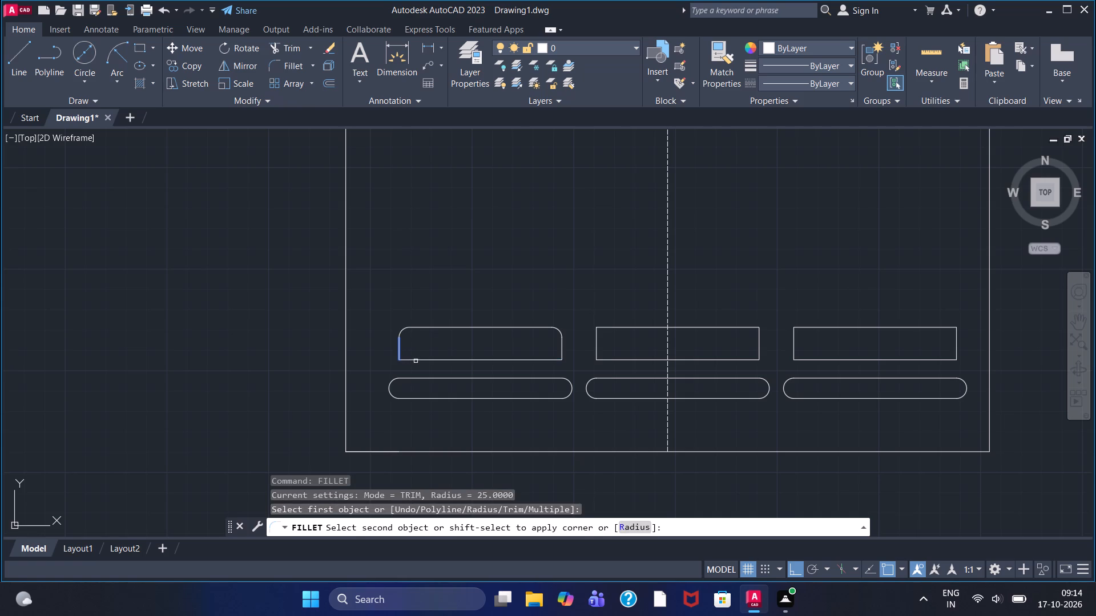
click(416, 361)
right_click(150, 313)
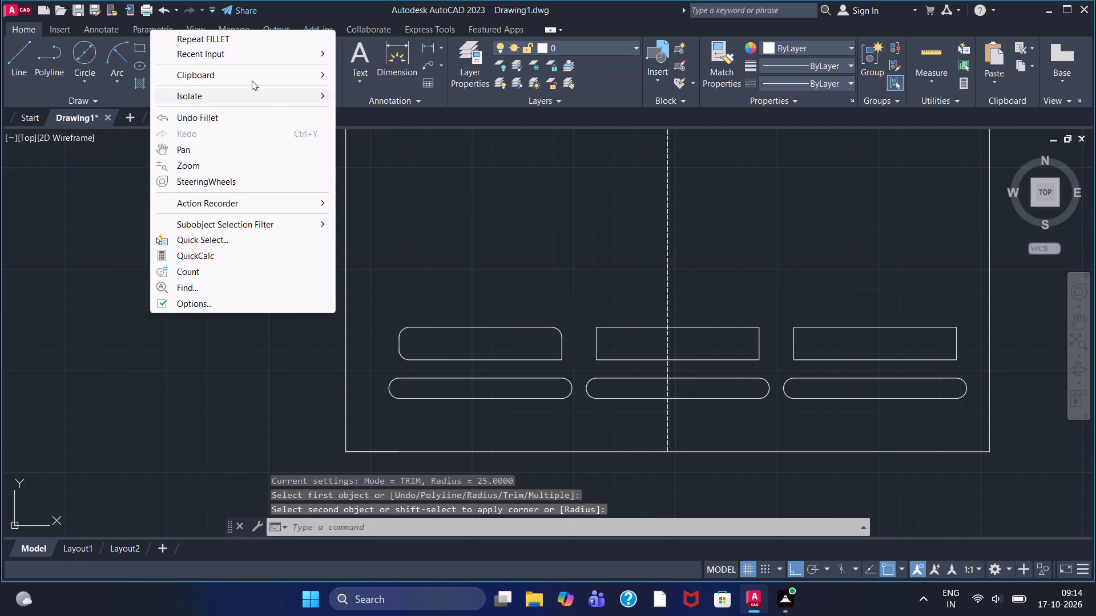
click(252, 40)
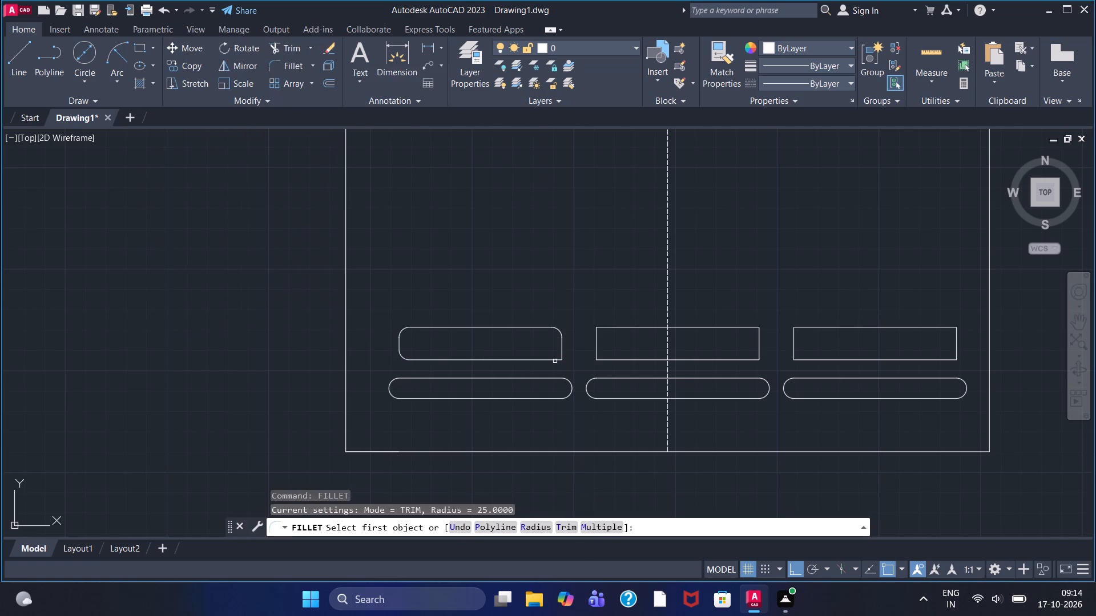
click(555, 360)
click(561, 352)
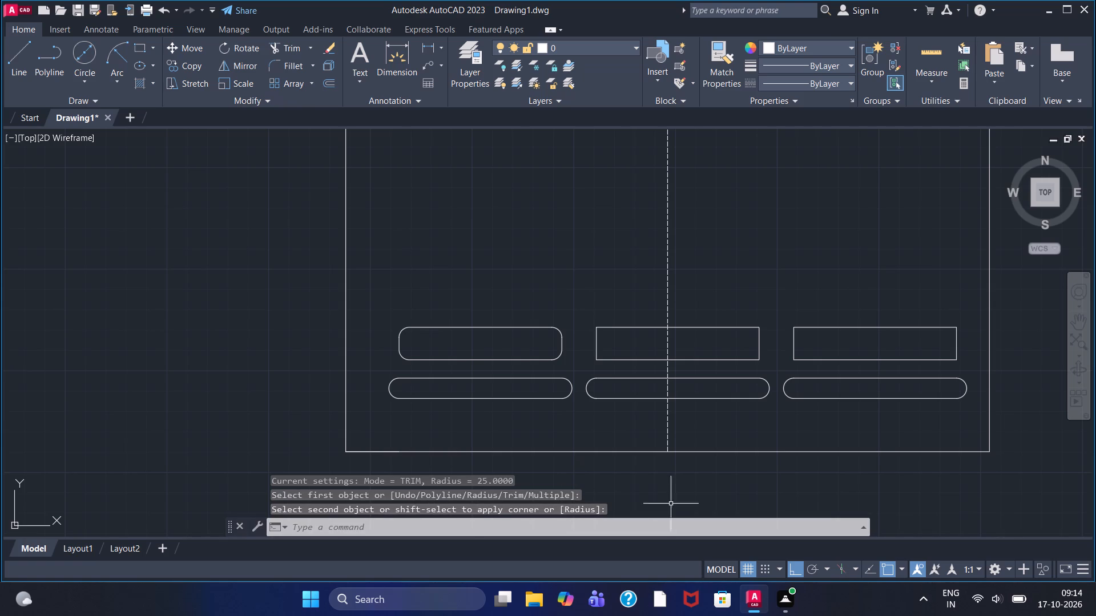
Fillet the upper-left and lower-left corners of the second rectangle with the radius of 25.
right_click(94, 306)
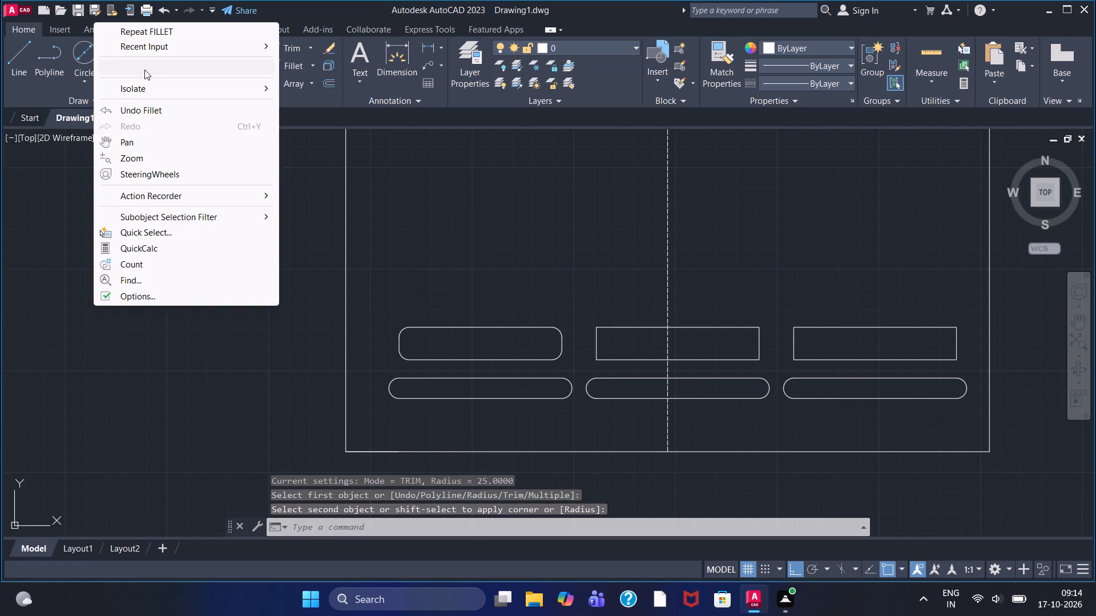
click(177, 27)
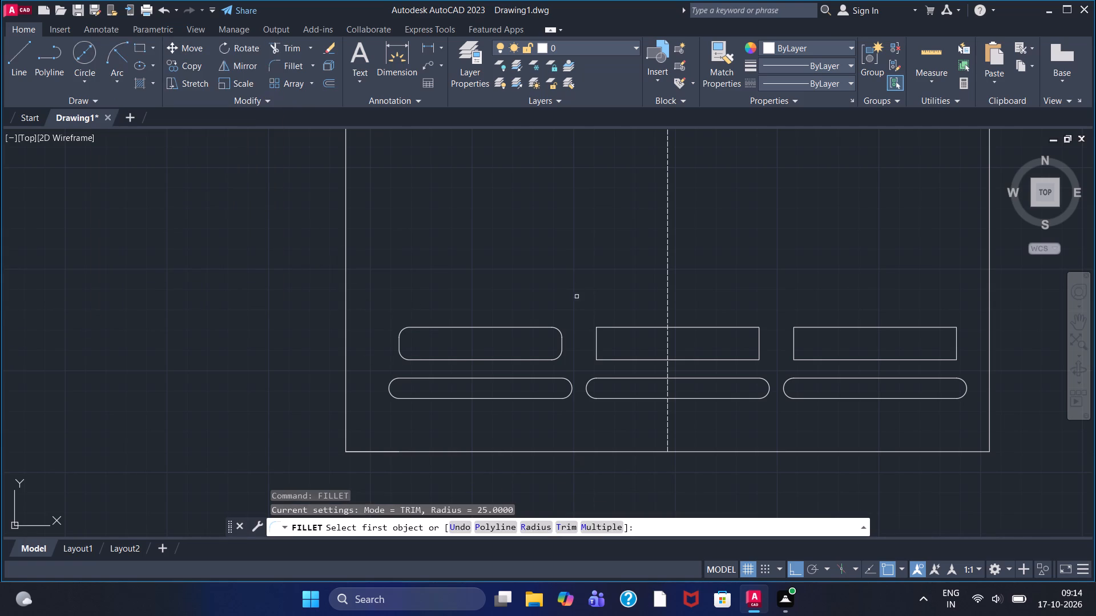
click(598, 342)
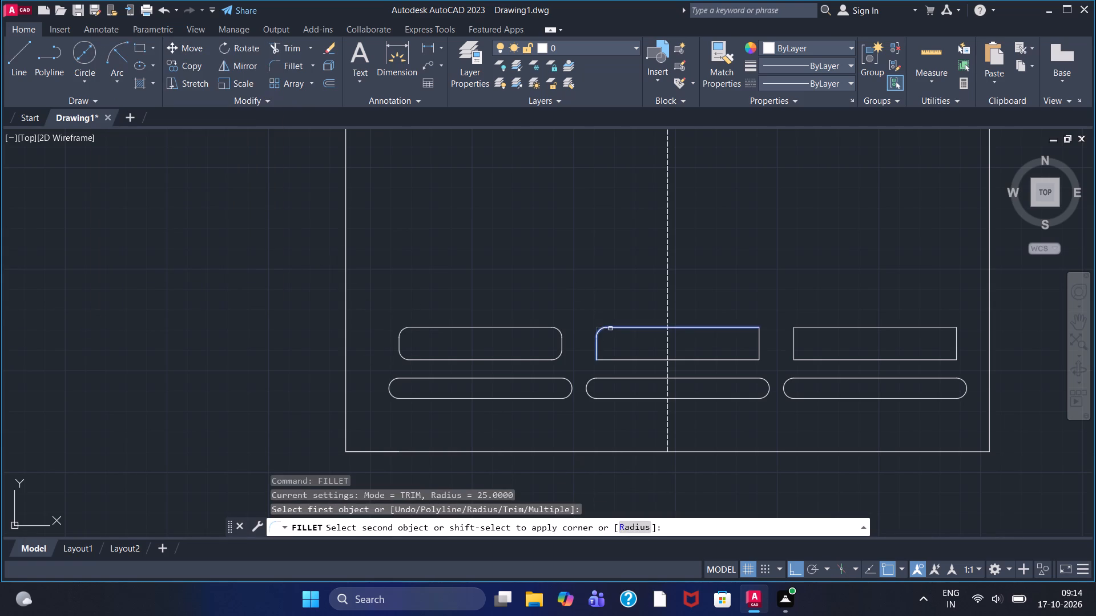
click(610, 329)
right_click(149, 271)
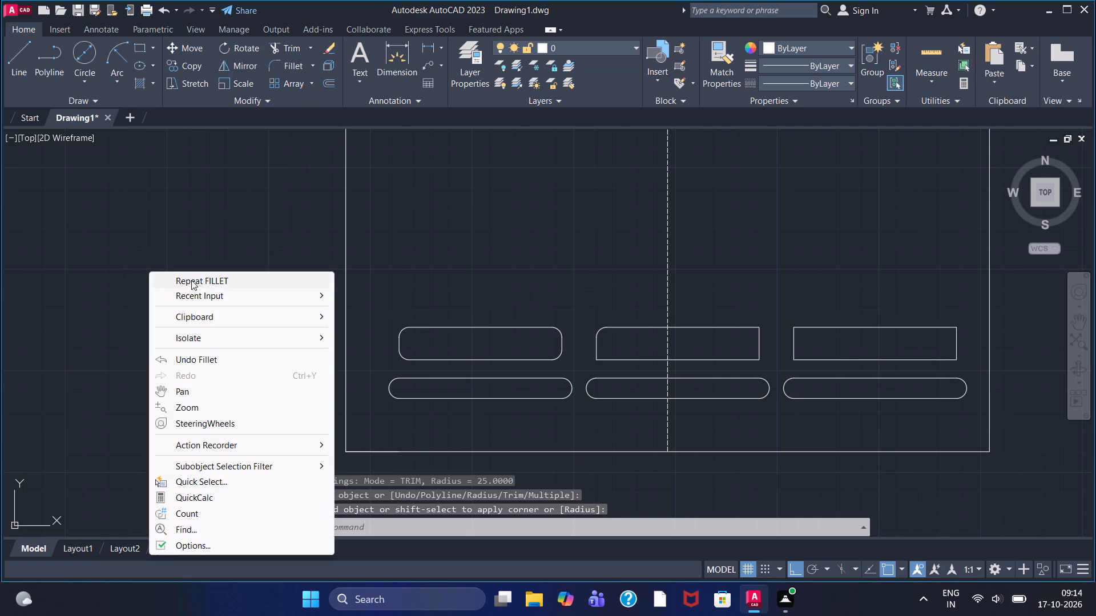
click(191, 280)
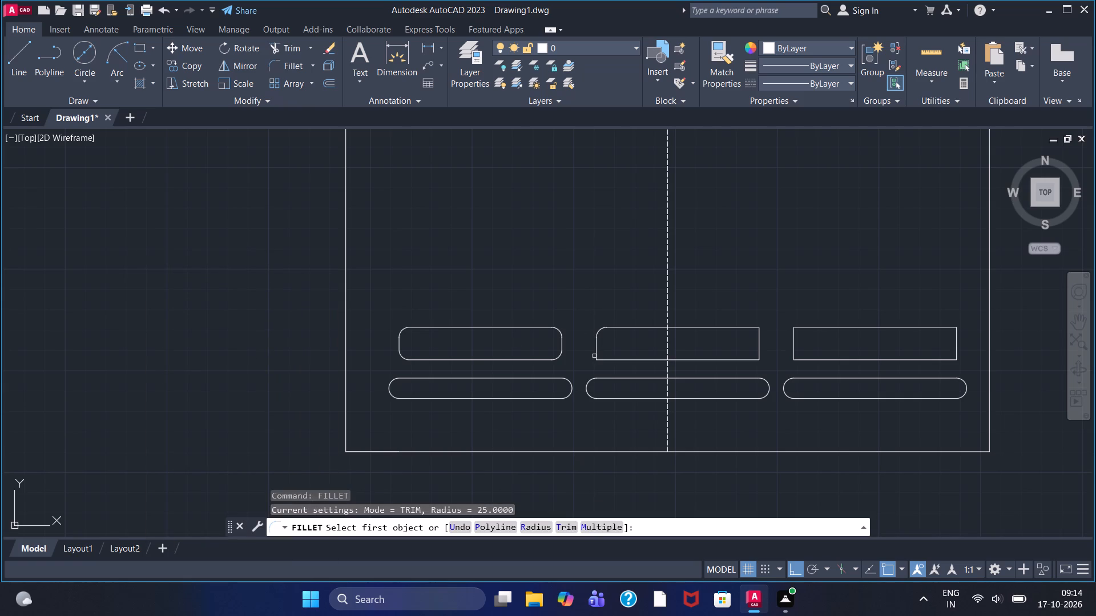
click(597, 351)
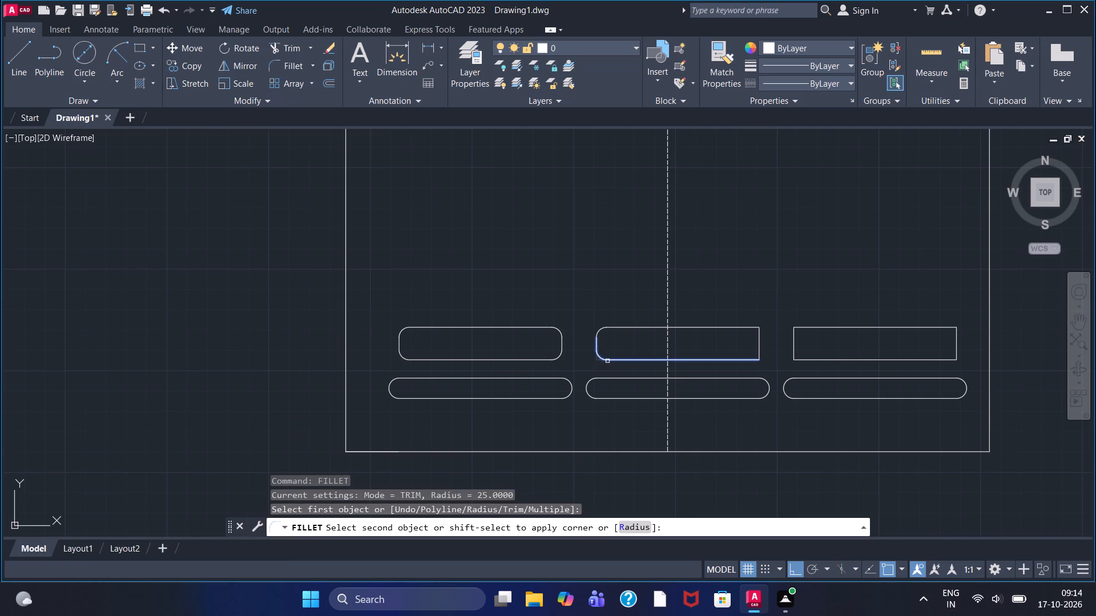
click(607, 361)
Fillet the upper-right and lower-right corners of the second rectangle with the radius of 25.
right_click(96, 315)
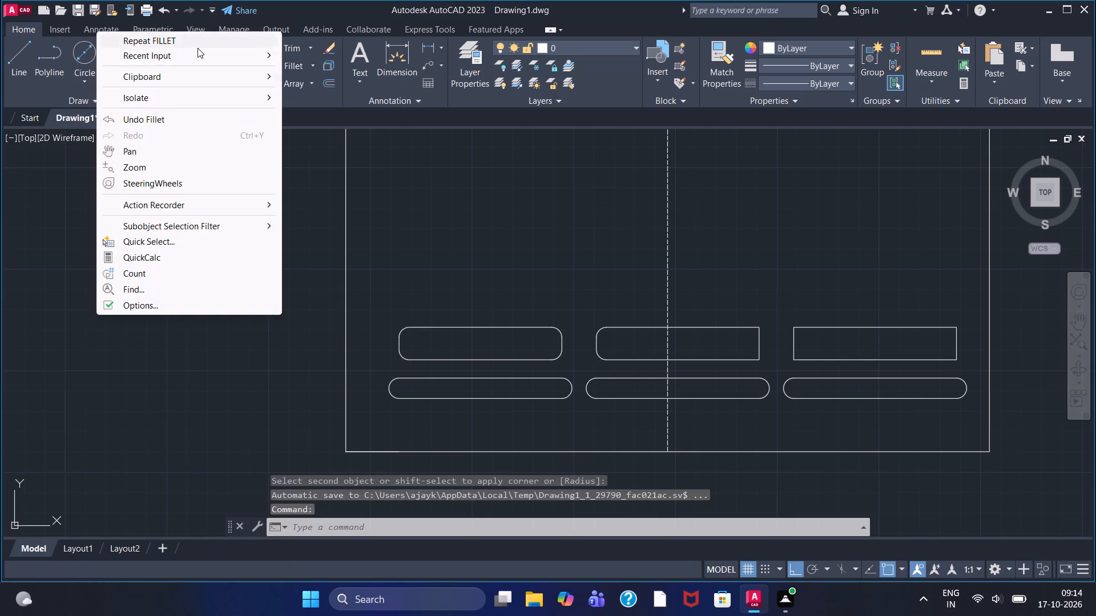
click(198, 42)
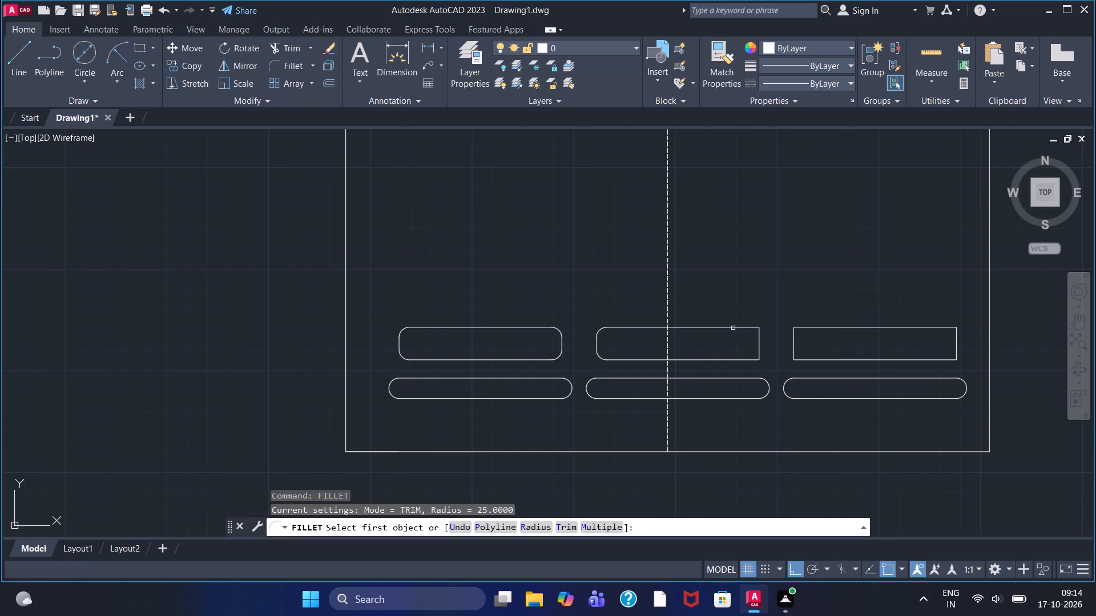
click(733, 328)
click(759, 343)
right_click(743, 371)
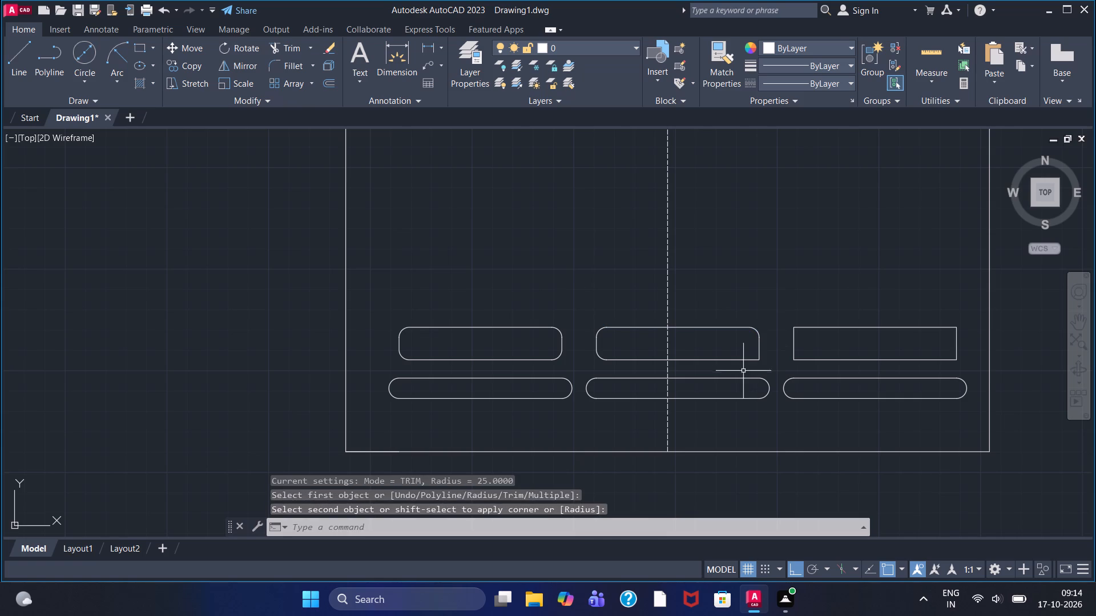
click(793, 92)
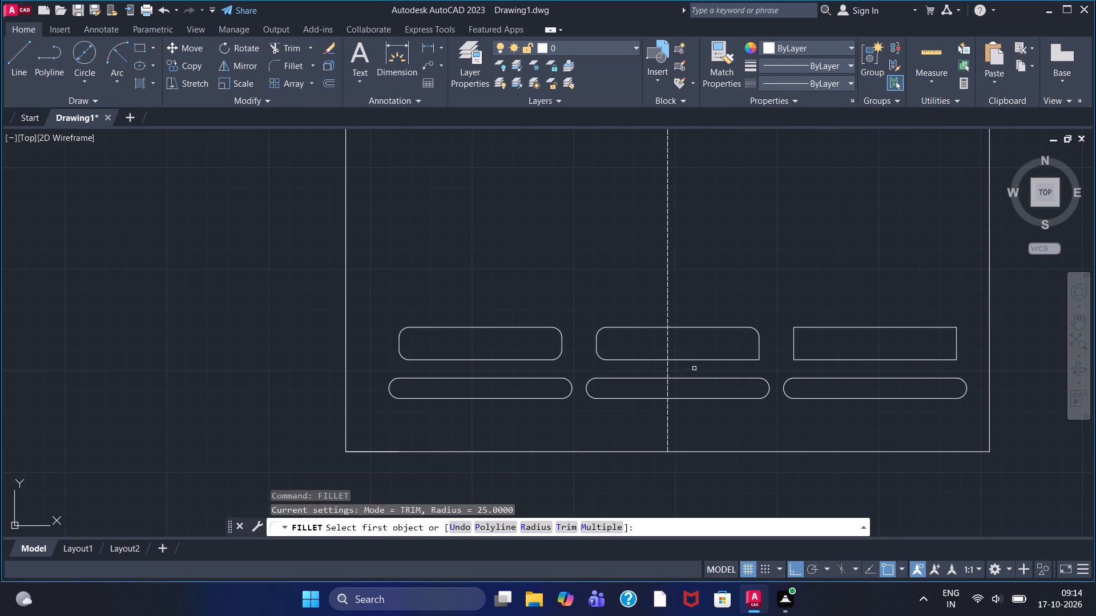
click(751, 360)
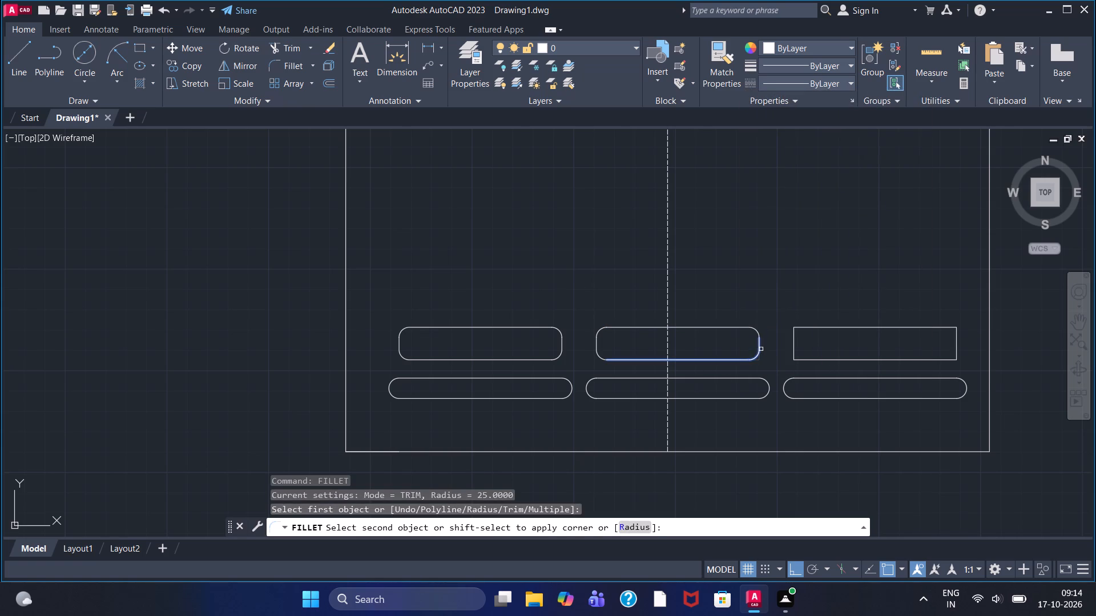
click(761, 349)
Fillet the upper-left and upper-right corners of the third rectangle with the radius of 25.
right_click(772, 372)
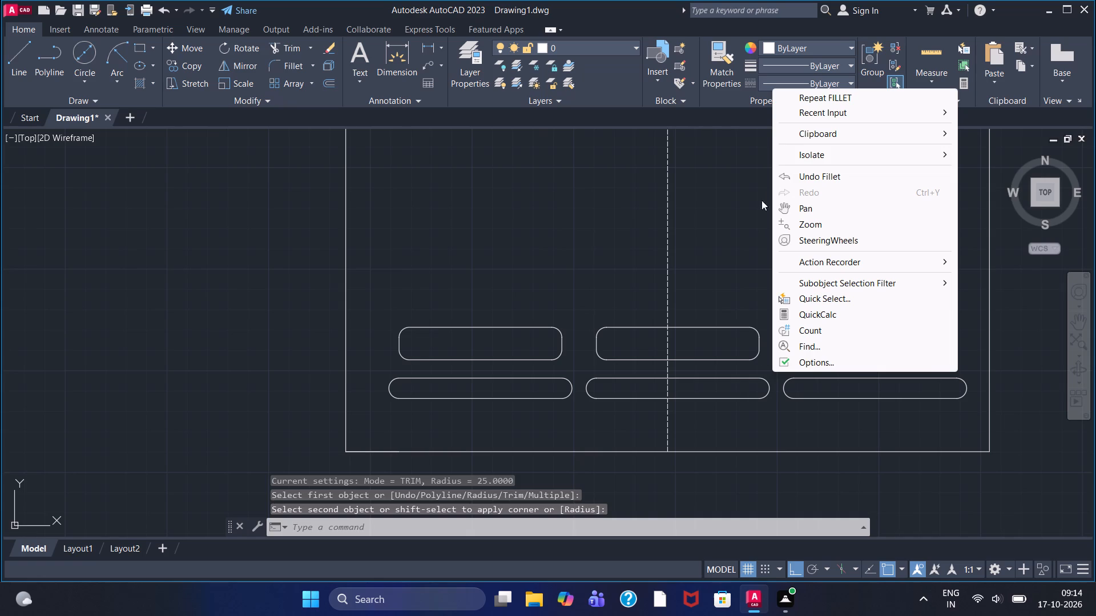
click(843, 93)
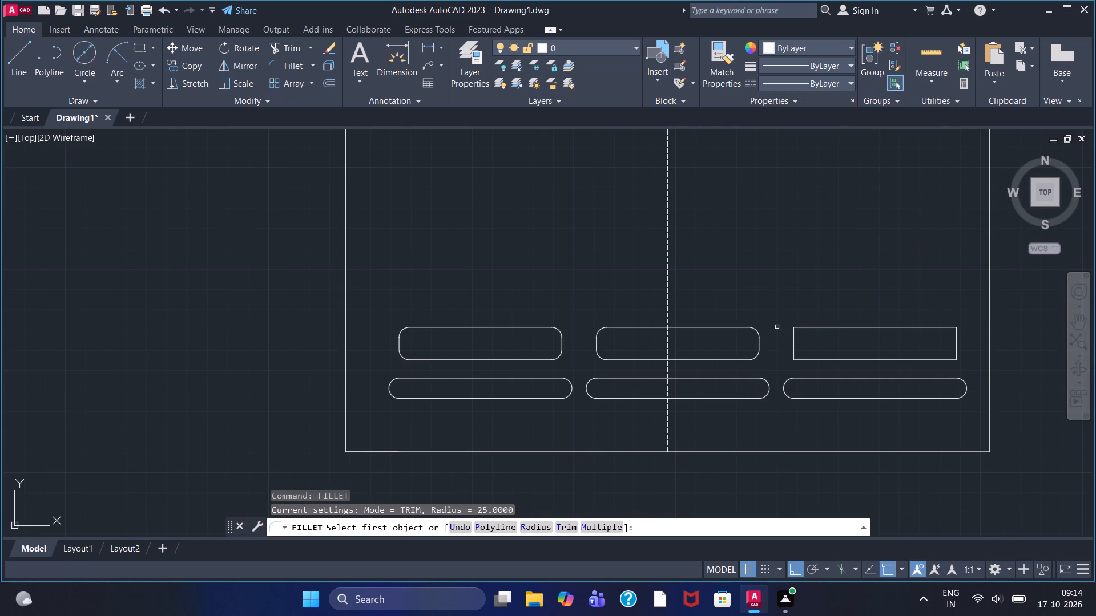
click(792, 337)
click(805, 329)
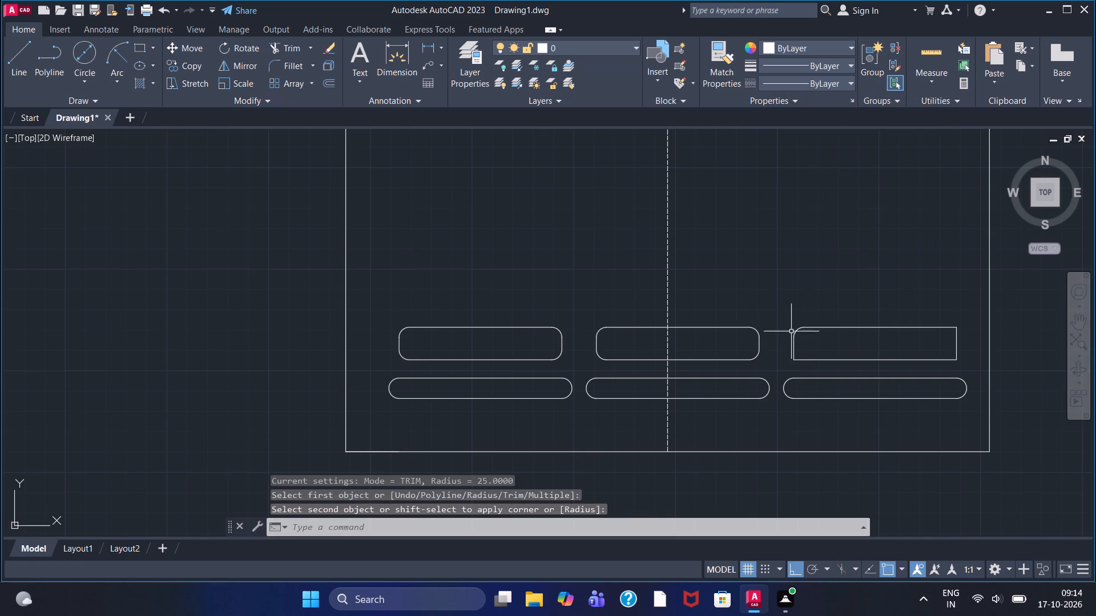
right_click(743, 289)
click(769, 297)
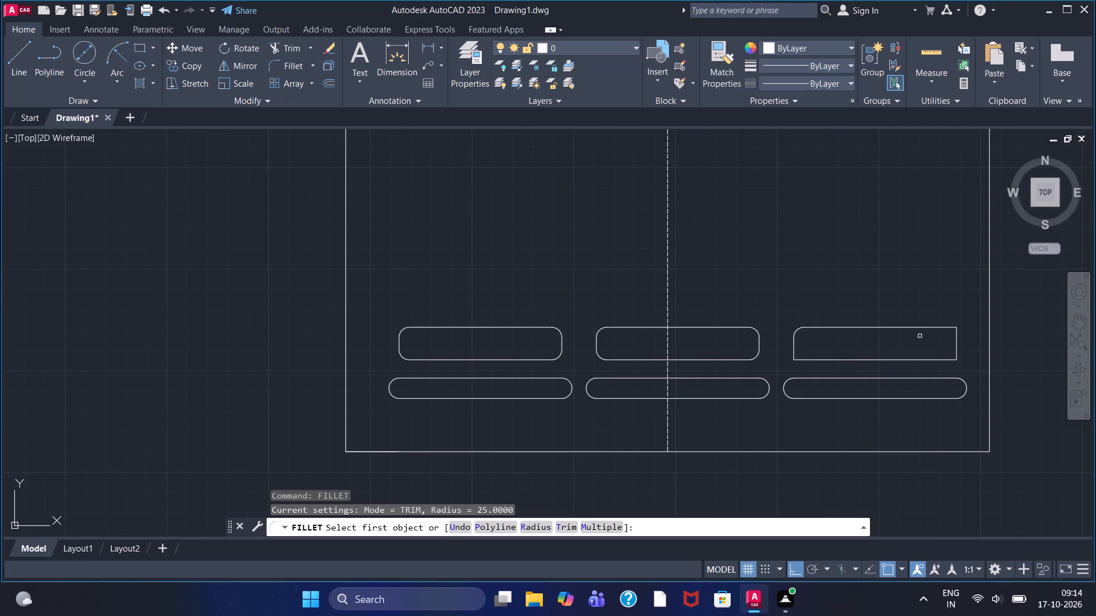
click(932, 326)
click(959, 342)
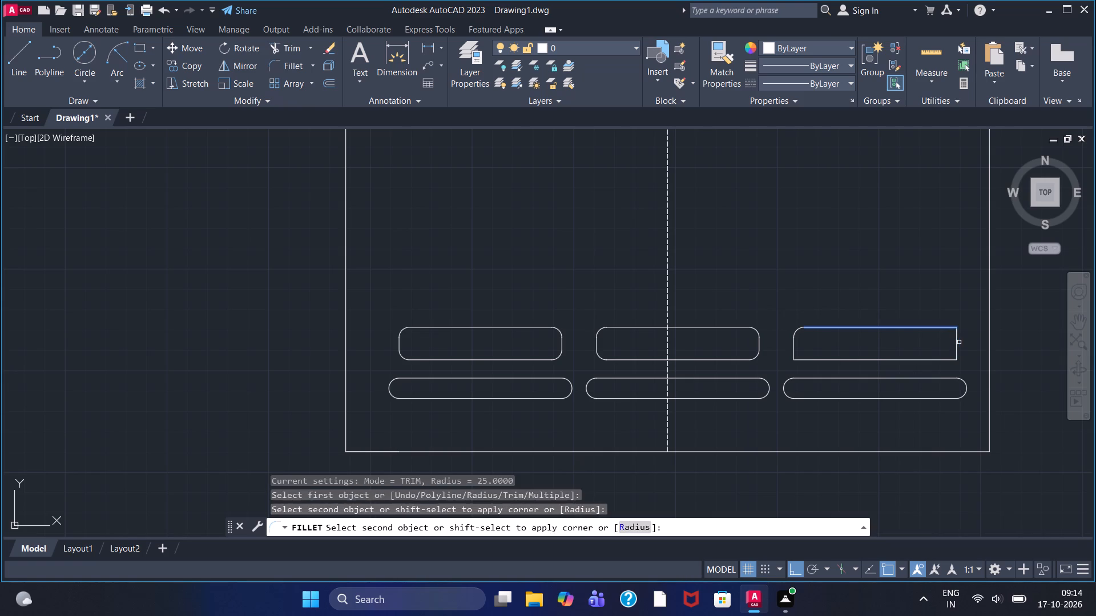
click(957, 344)
Fillet the lower-right and lower-left corners of the third rectangle with the radius of 25.
right_click(909, 279)
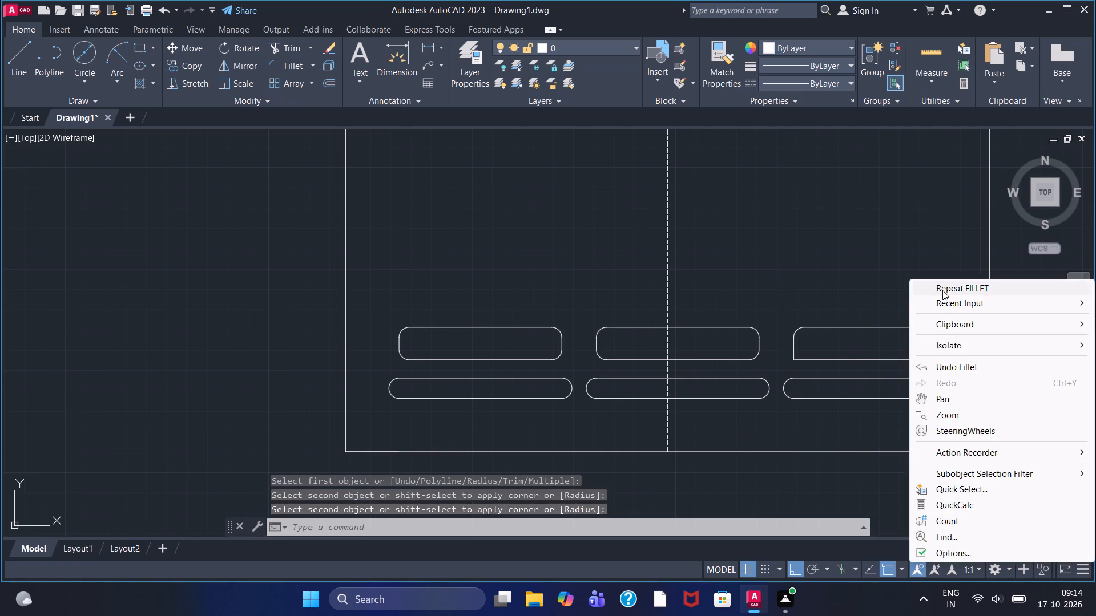
click(942, 290)
click(944, 361)
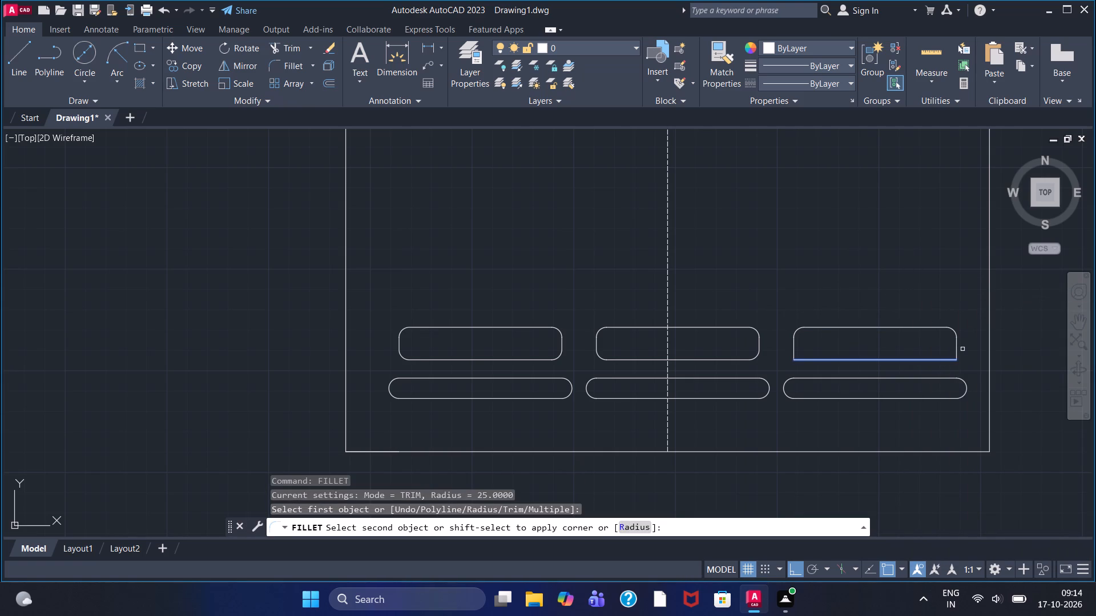
click(957, 350)
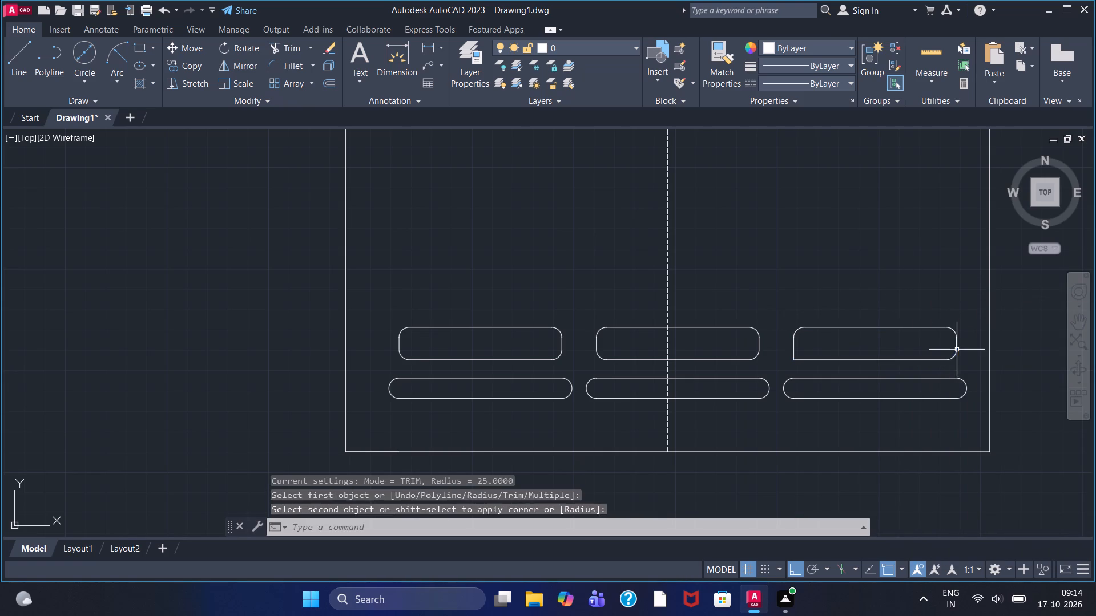
right_click(913, 294)
click(926, 299)
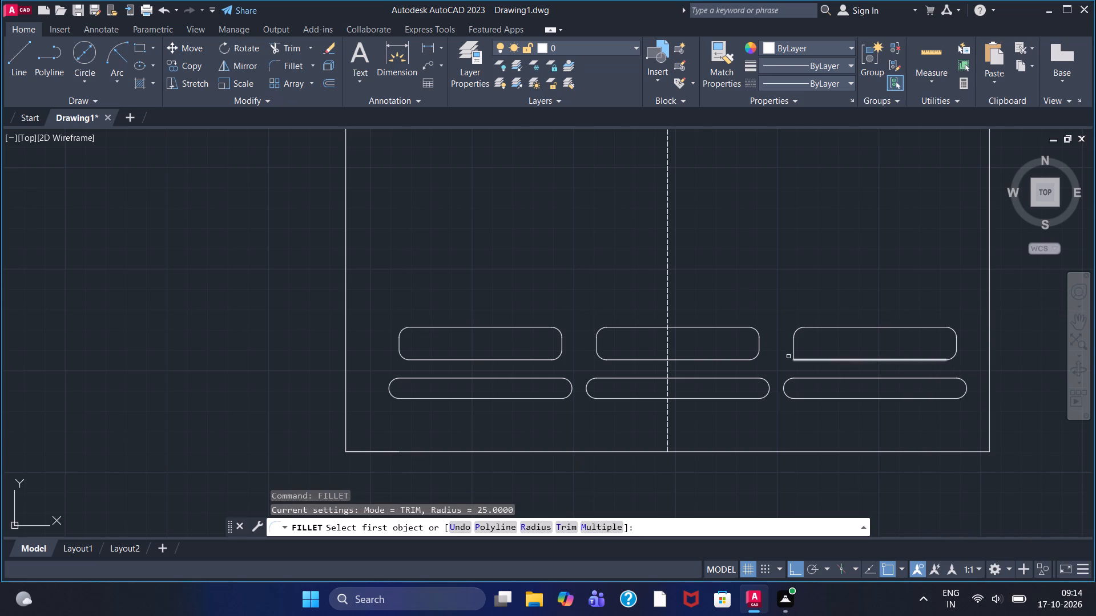
click(794, 346)
click(802, 360)
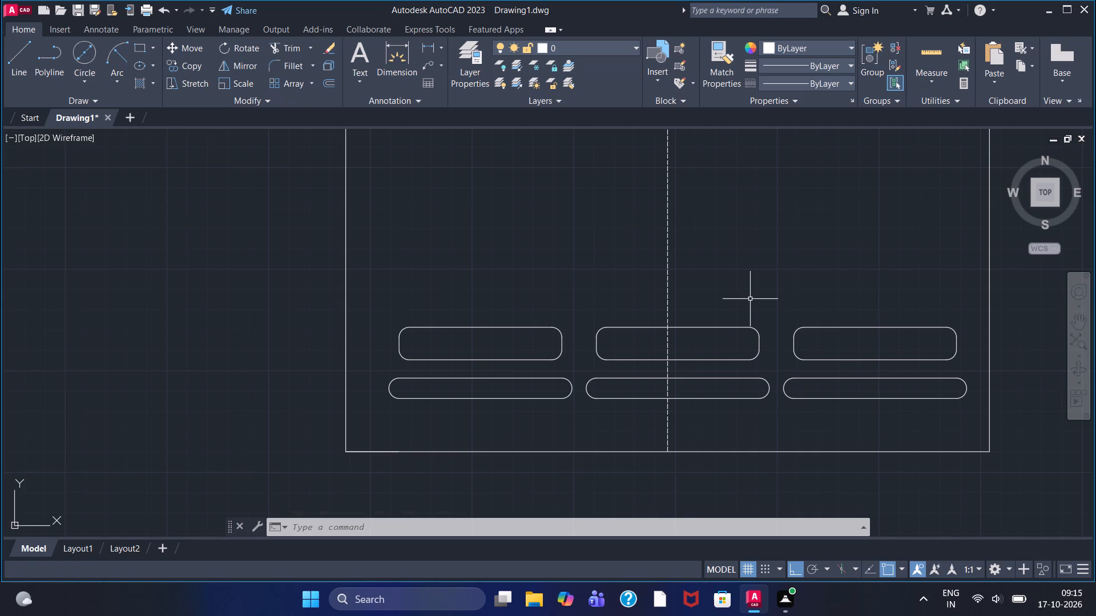
Draw a vertical line 50 up from the upper end of the first rounded rectangle's left edge.
click(13, 66)
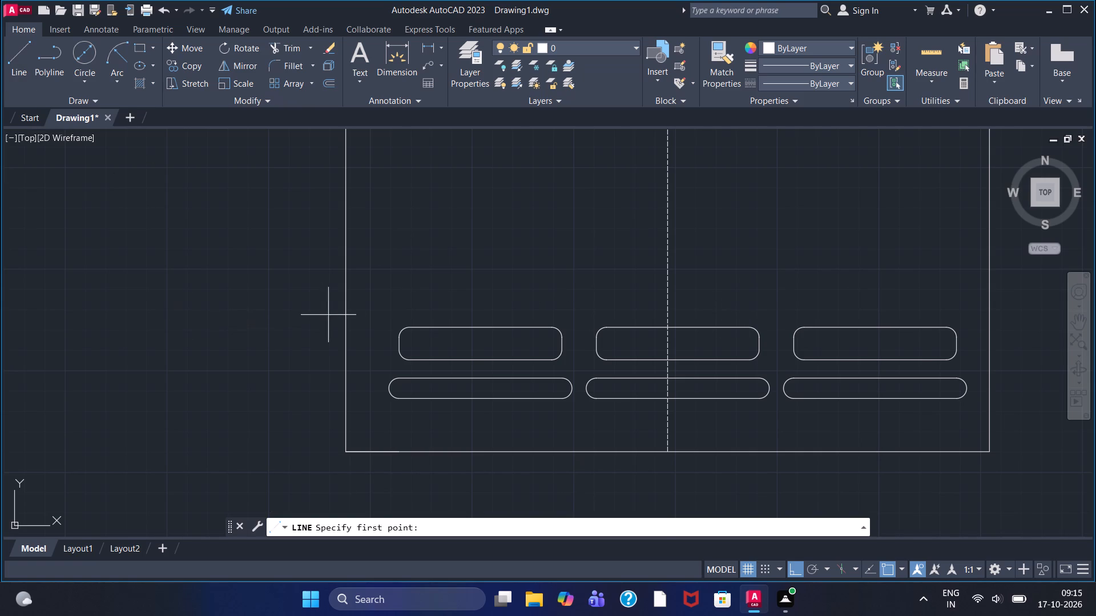
click(399, 335)
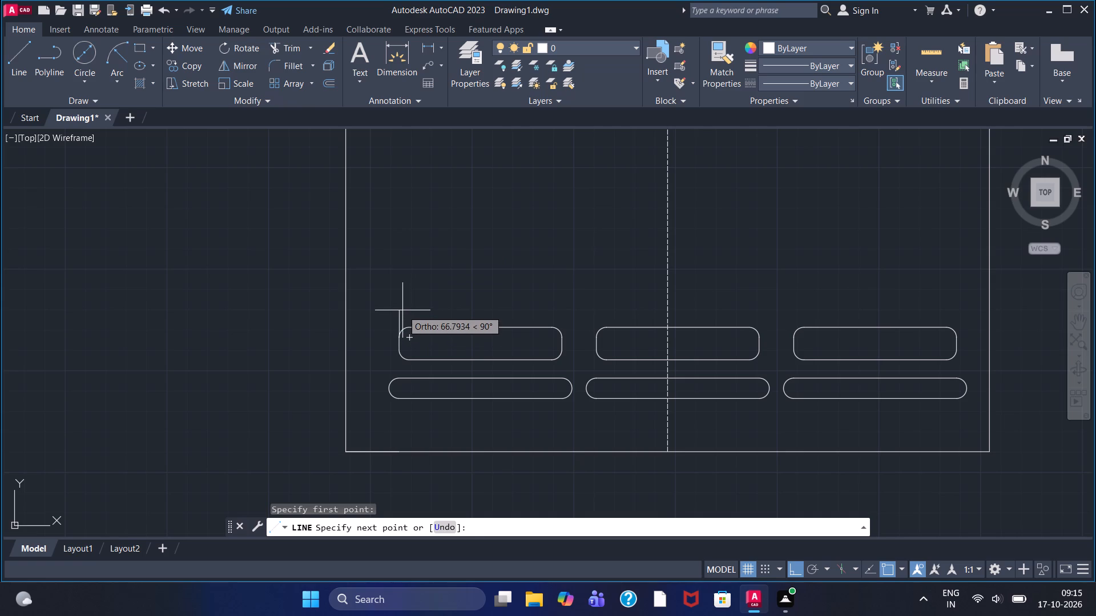
text(50)
key(Return)
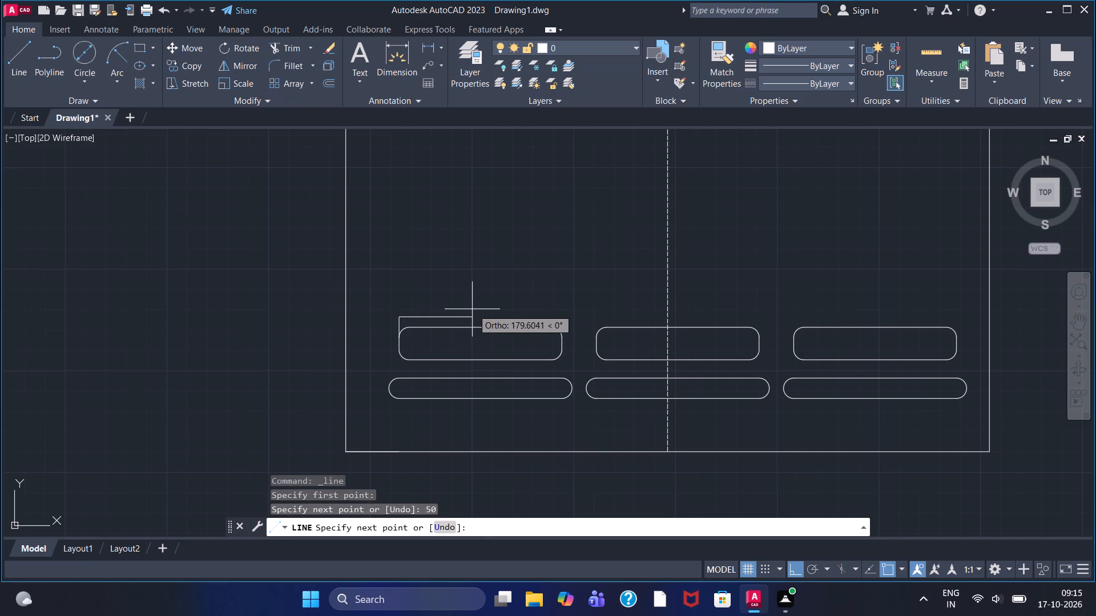
key(Escape)
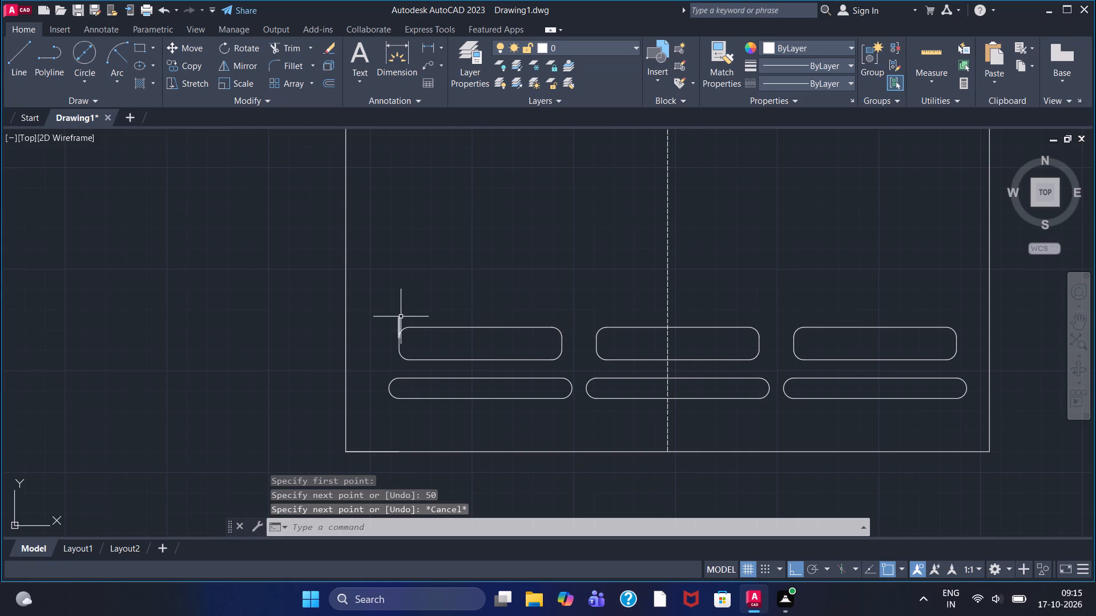
Draw a vertical line 45 up from the left end of the first rounded rectangle's top edge.
click(25, 62)
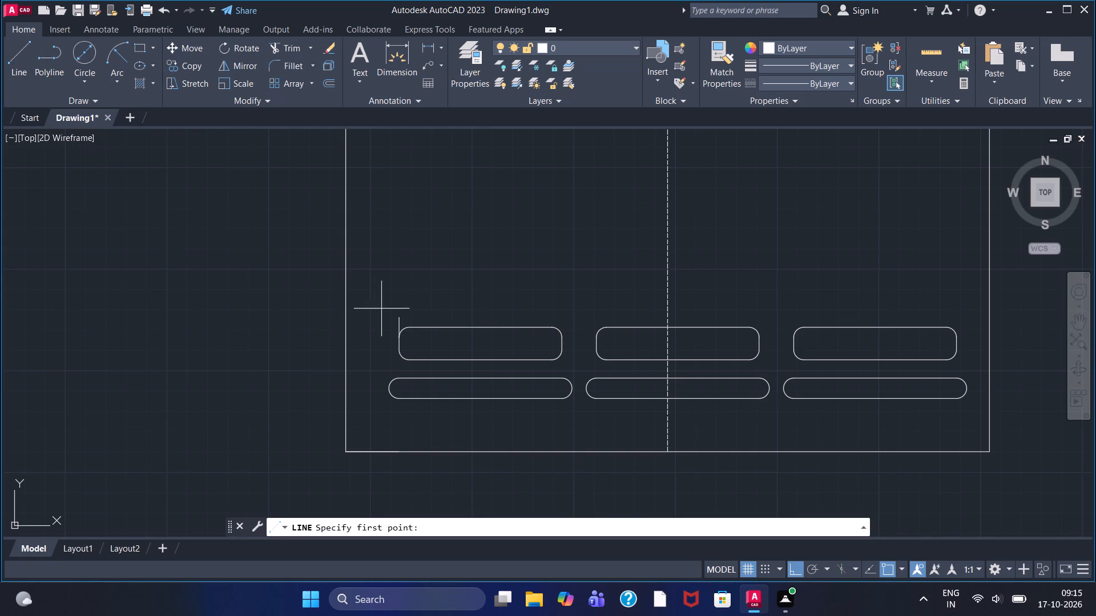
click(414, 326)
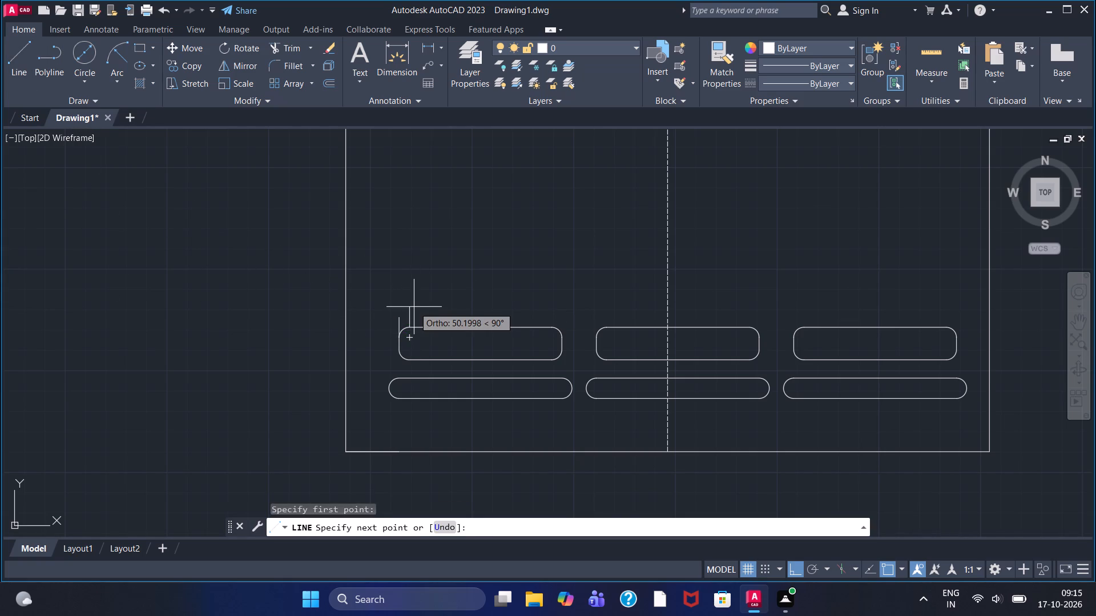
text(45)
key(Return)
key(Escape)
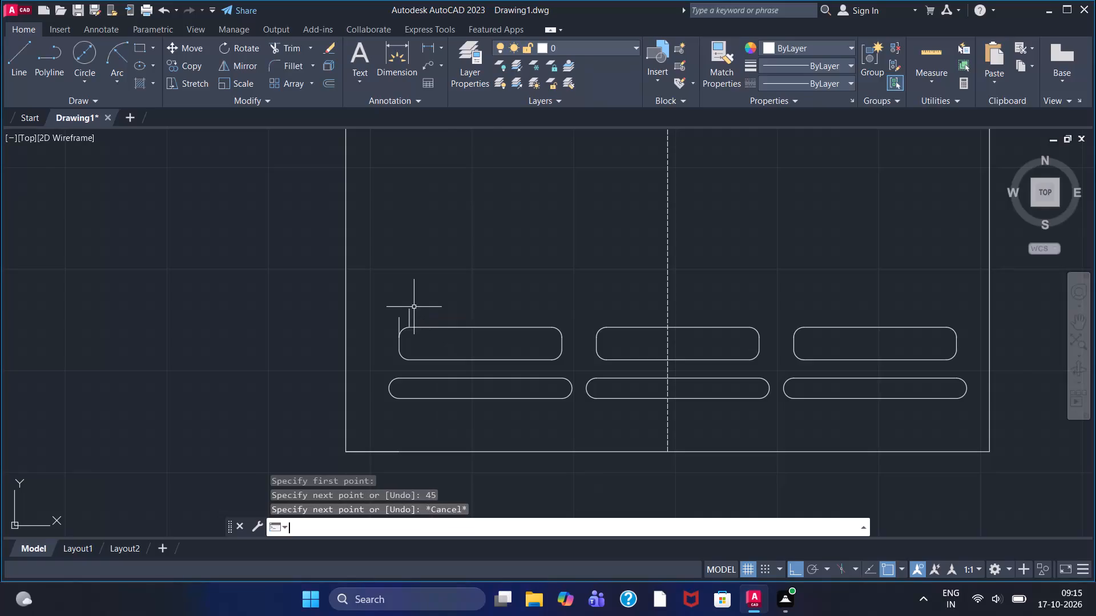
Extend the 50 line up level with the 45 line's top, continuing 400 right, 80 up and 400 back left.
click(31, 65)
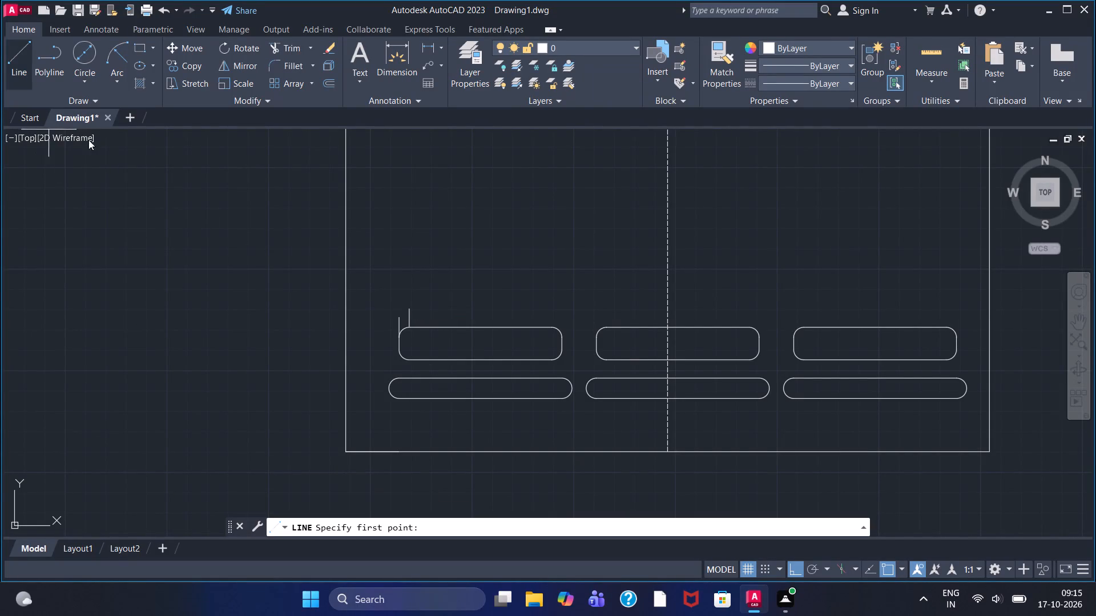
click(397, 319)
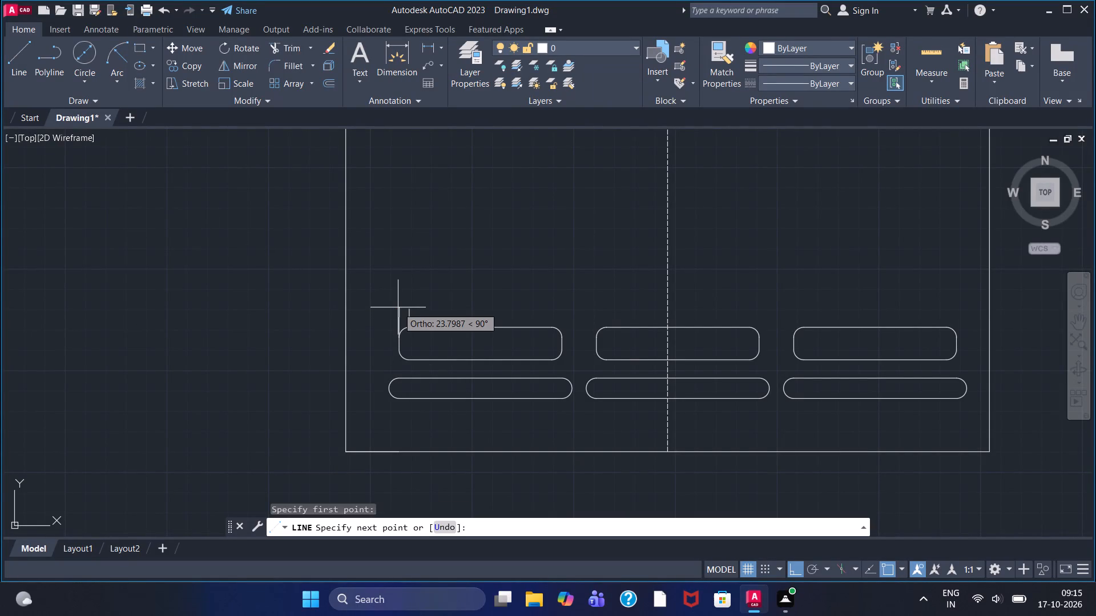
click(398, 309)
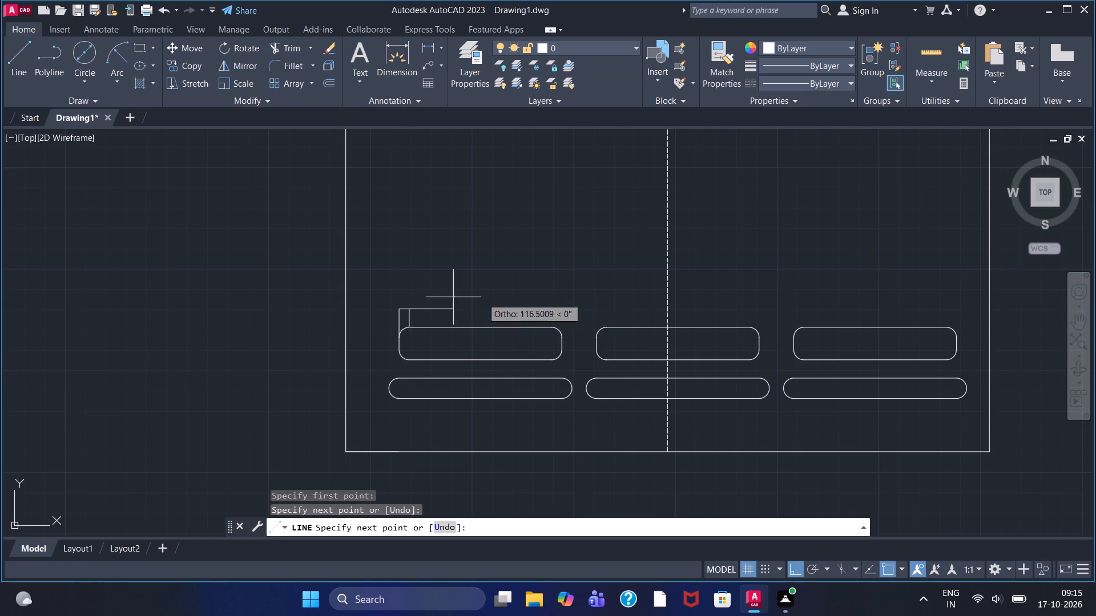
text(400)
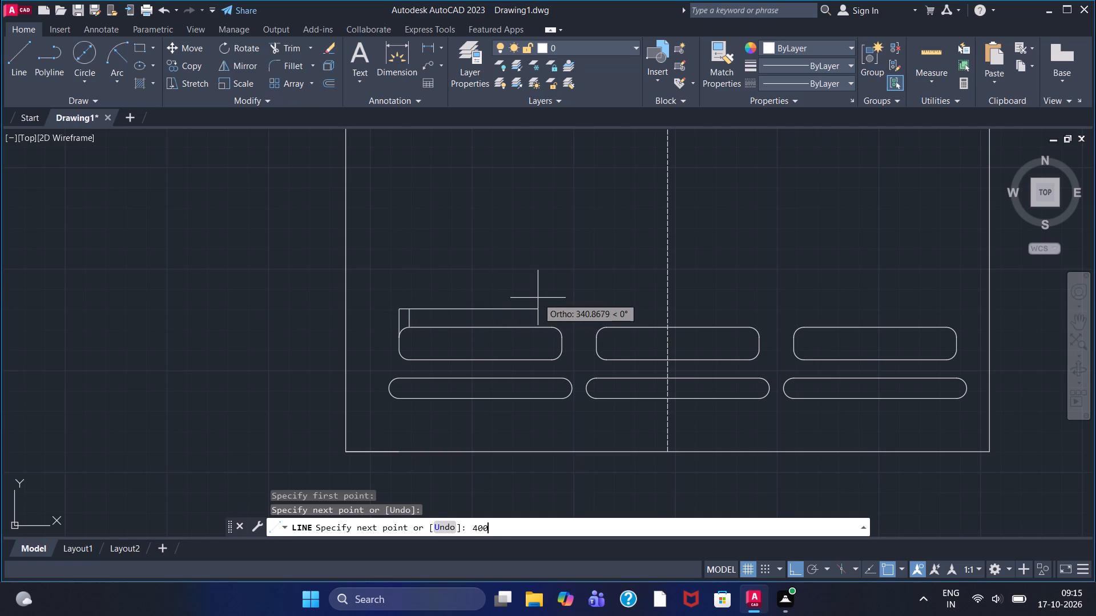
key(Return)
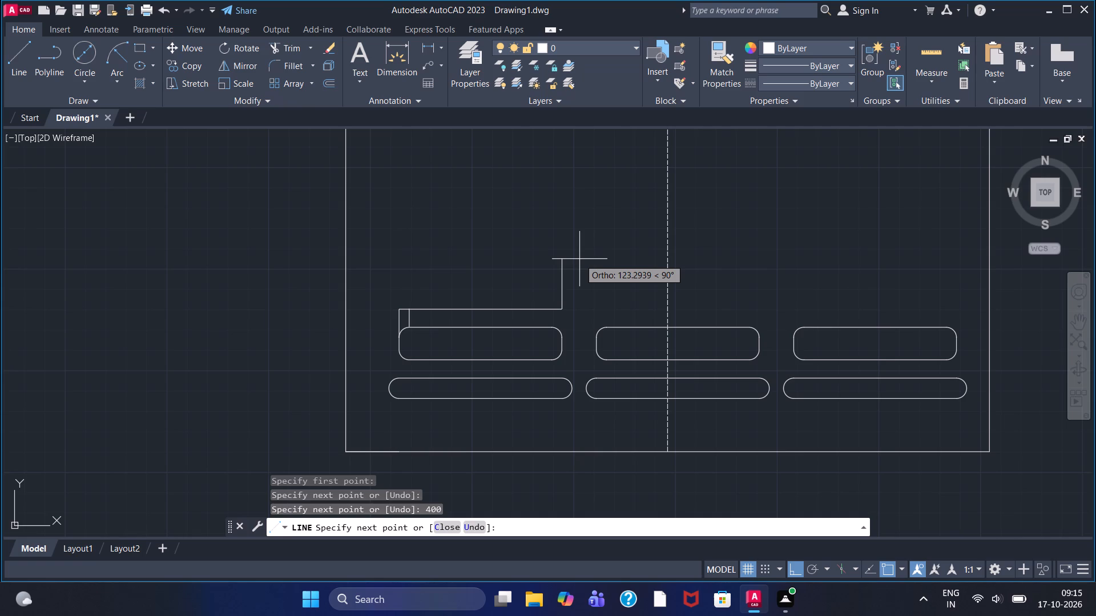
text(80)
key(Return)
text(400)
key(Return)
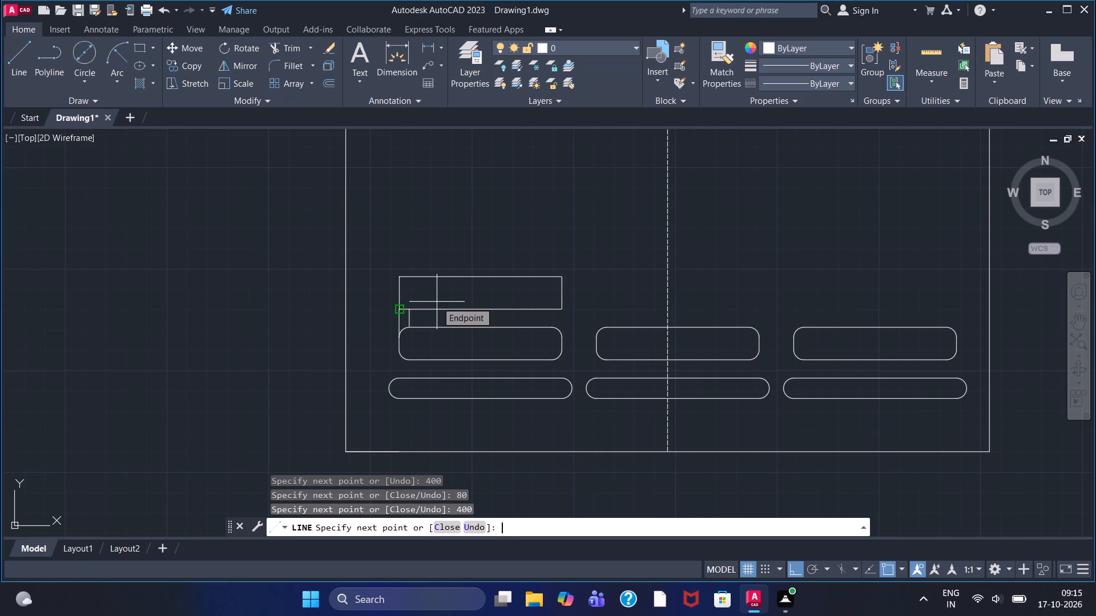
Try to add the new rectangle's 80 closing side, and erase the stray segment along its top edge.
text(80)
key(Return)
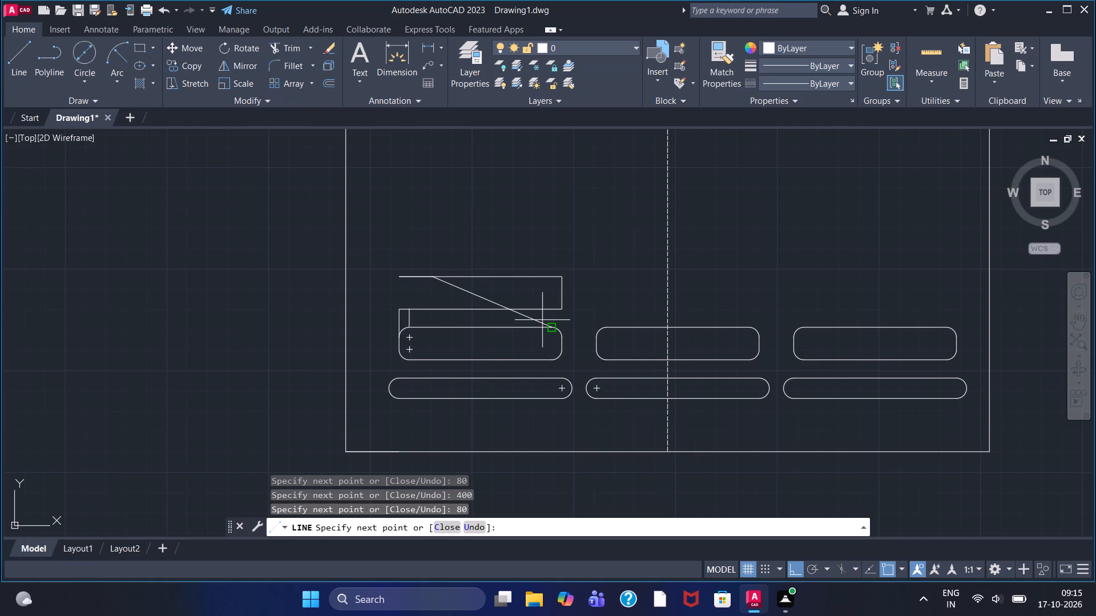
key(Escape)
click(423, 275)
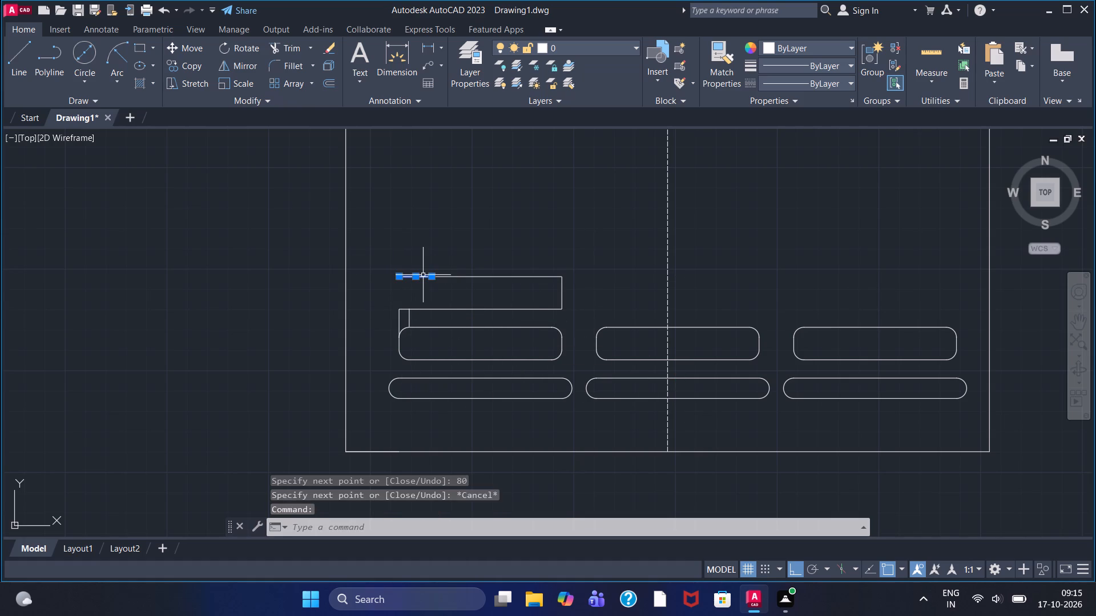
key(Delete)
Close the new 400 by 80 rectangle with a vertical line between its two left corners.
click(25, 61)
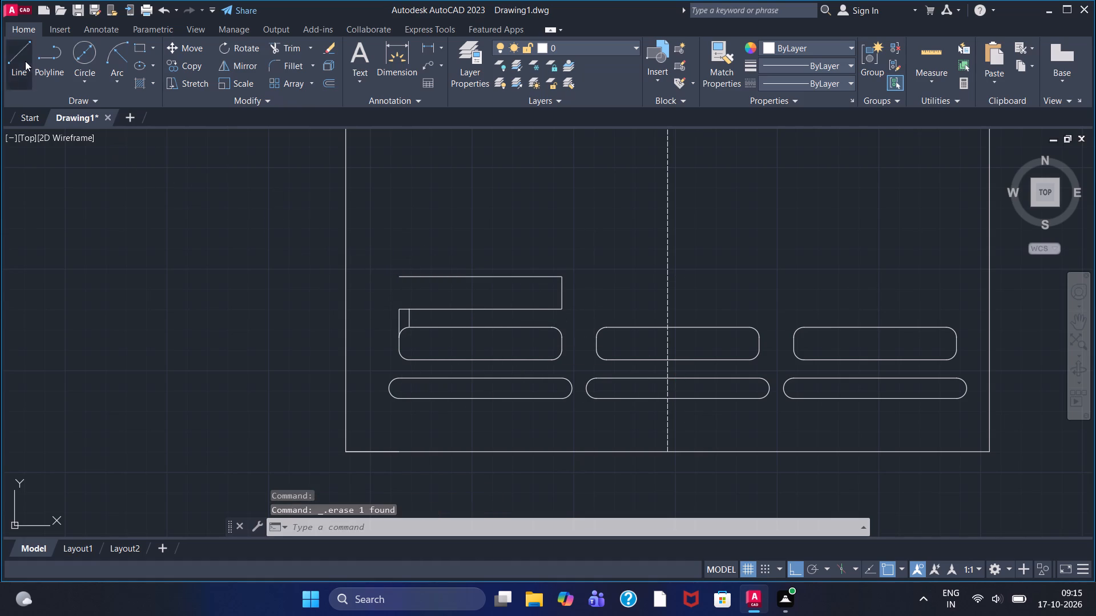
click(400, 274)
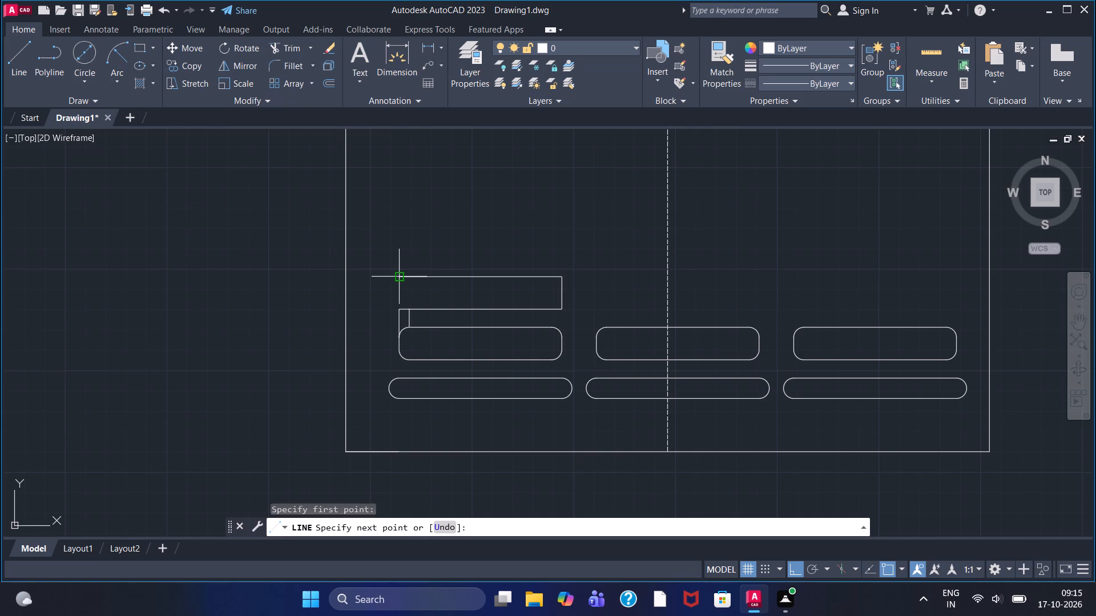
click(400, 306)
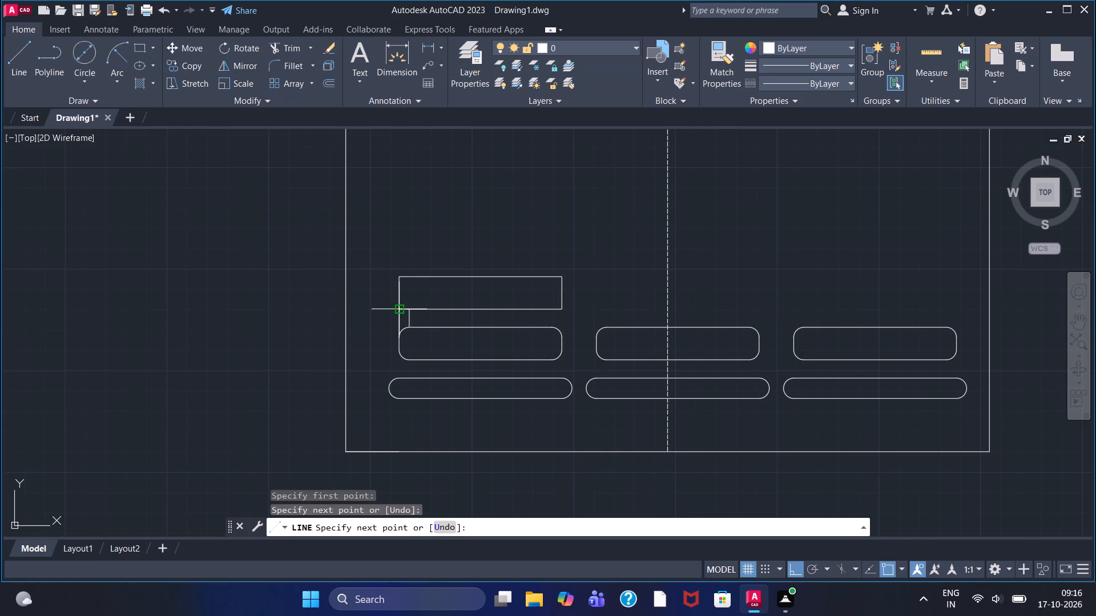
key(Escape)
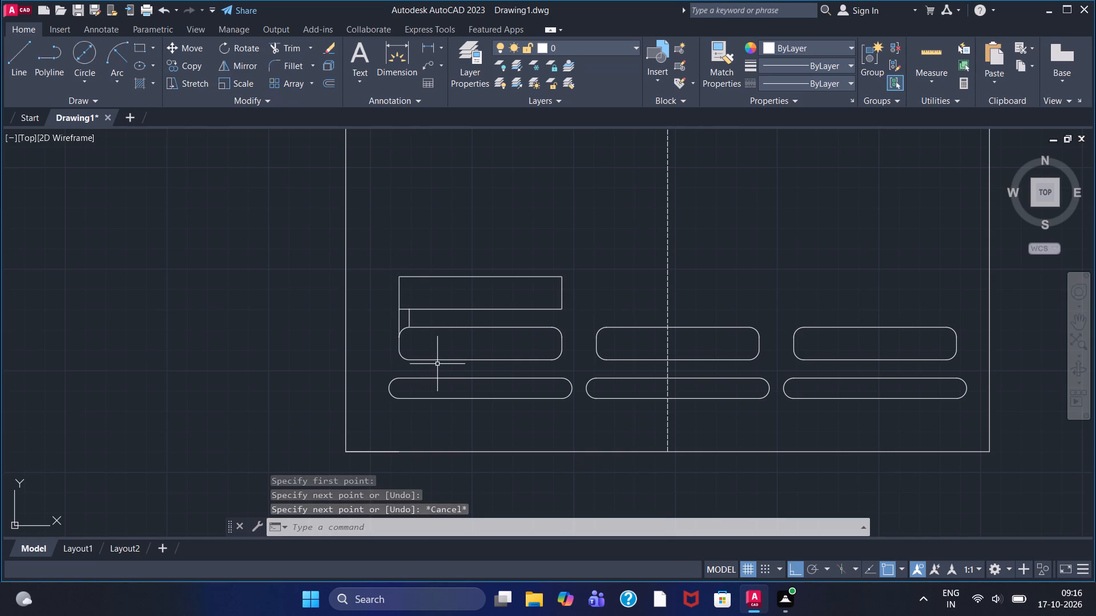
From the new rectangle's lower-right corner, draw a strip about 1011 right, 80 up and back to its upper-right corner.
click(25, 63)
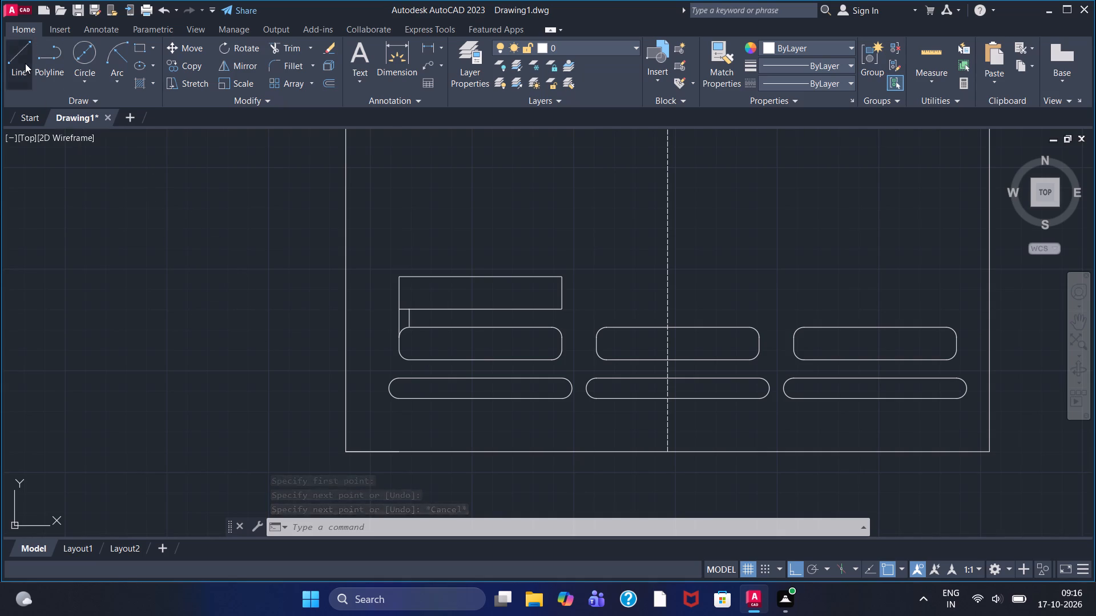
click(561, 310)
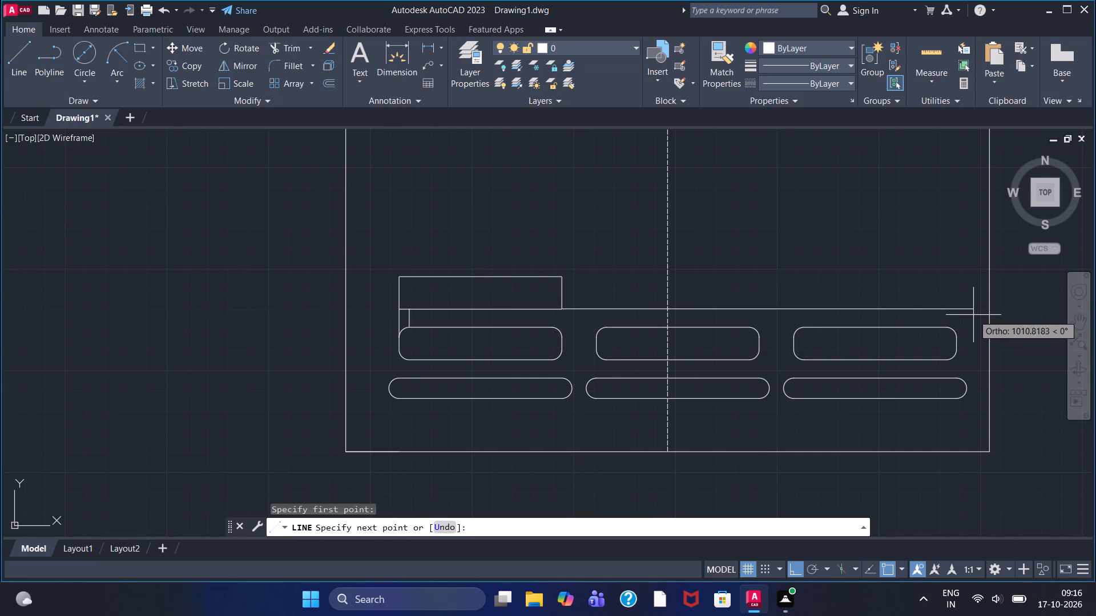
click(973, 315)
text(80)
key(Return)
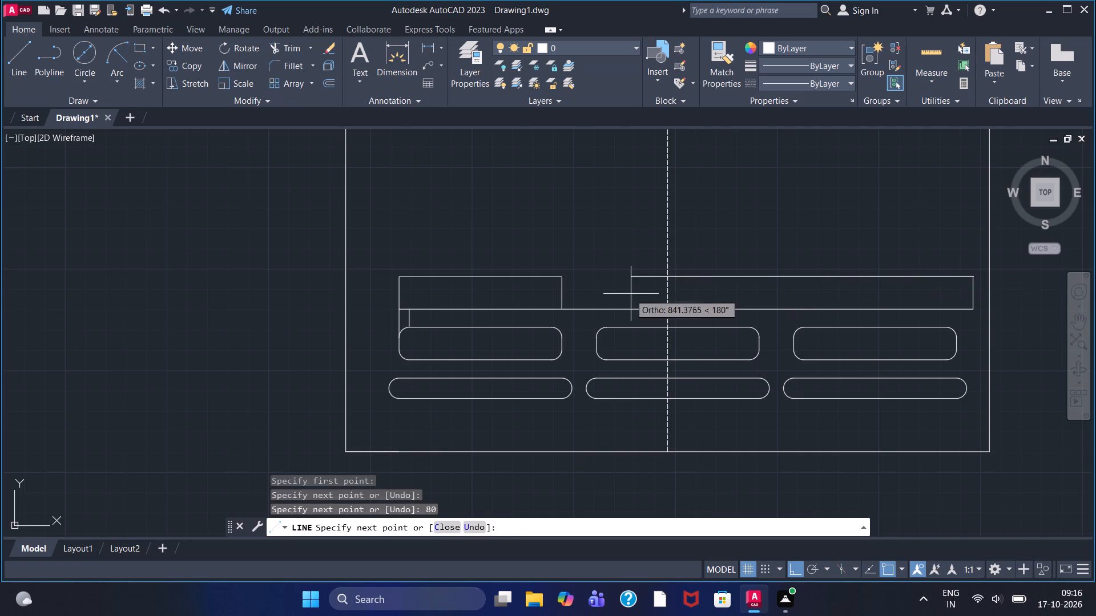
click(565, 284)
right_click(545, 217)
click(568, 225)
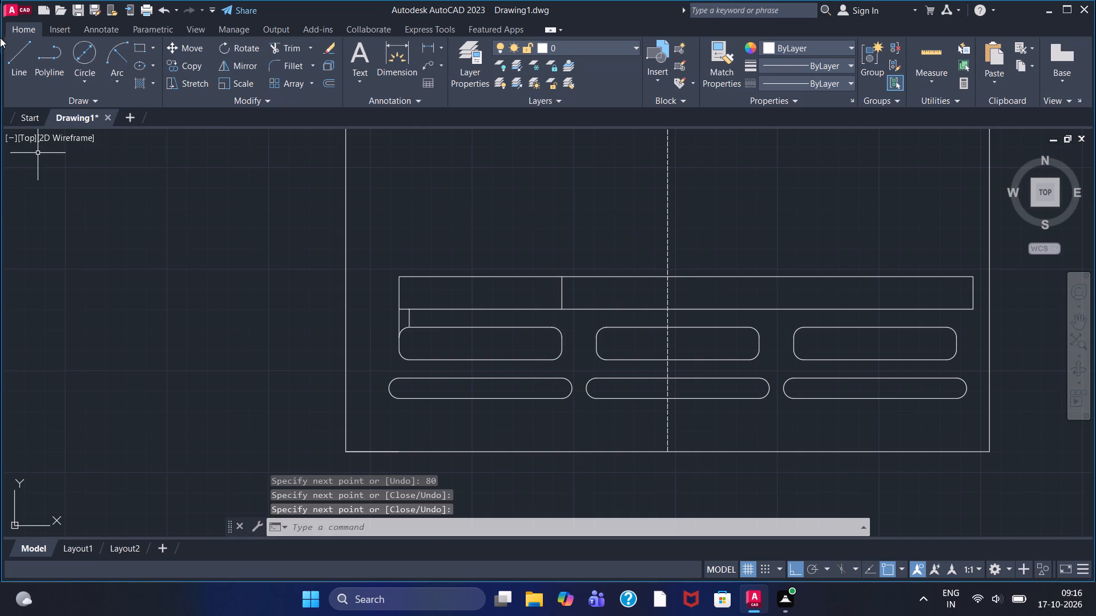
Draw vertical lines from the upper ends of the second rounded rectangle's left and right edges up past the strip.
click(26, 55)
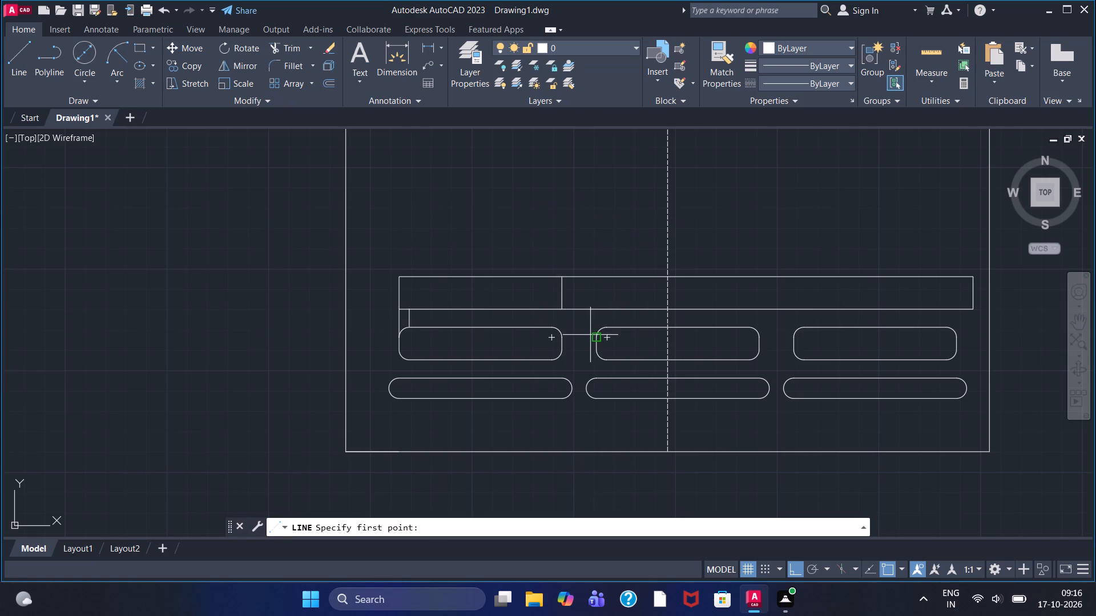
click(594, 335)
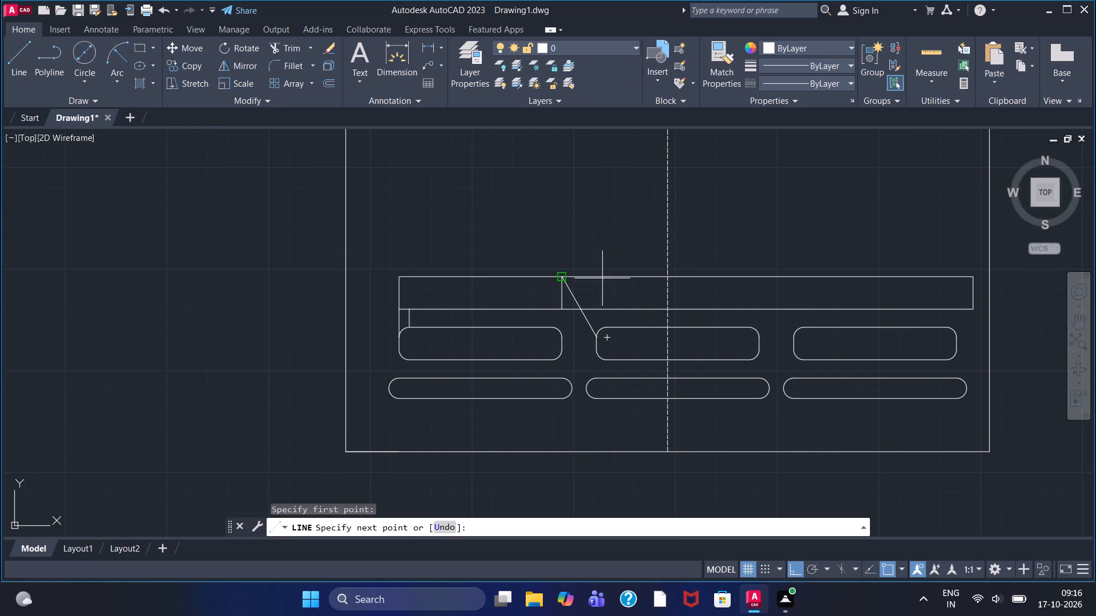
click(604, 257)
right_click(607, 257)
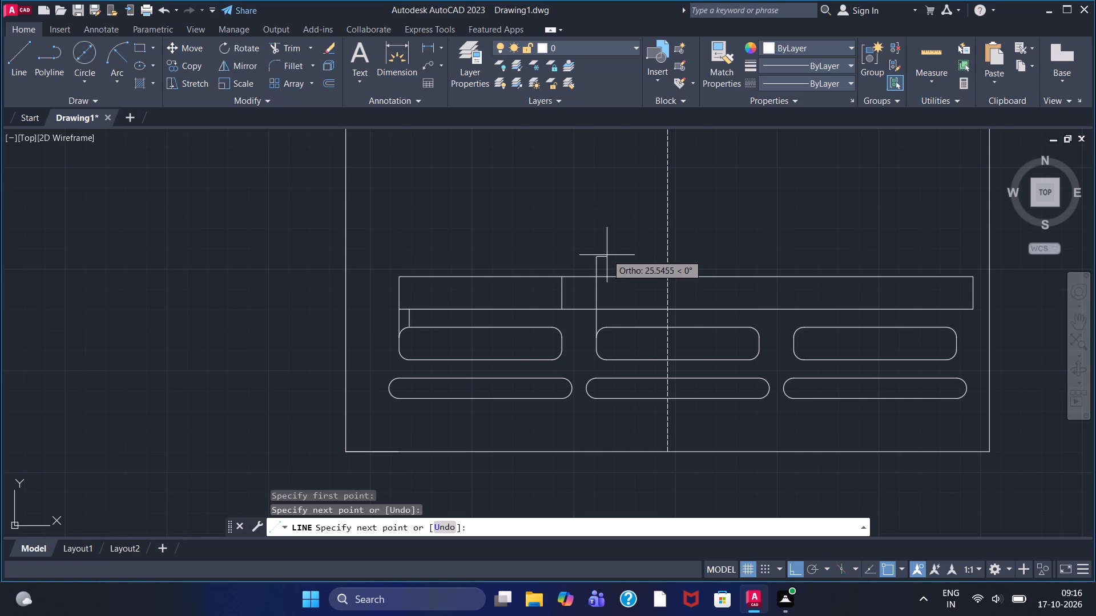
click(638, 265)
click(17, 60)
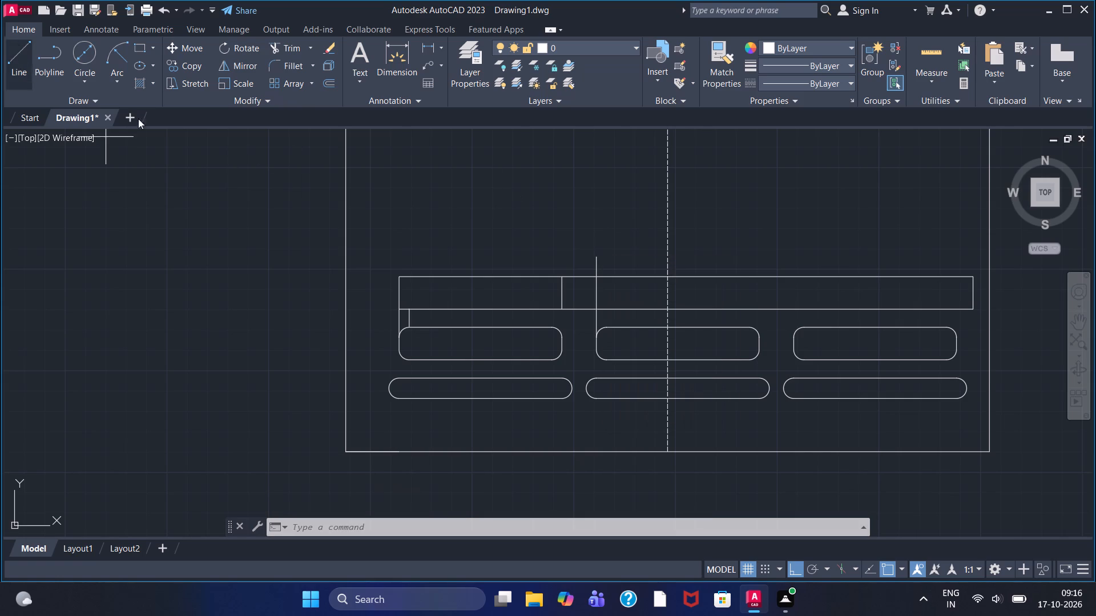
click(760, 341)
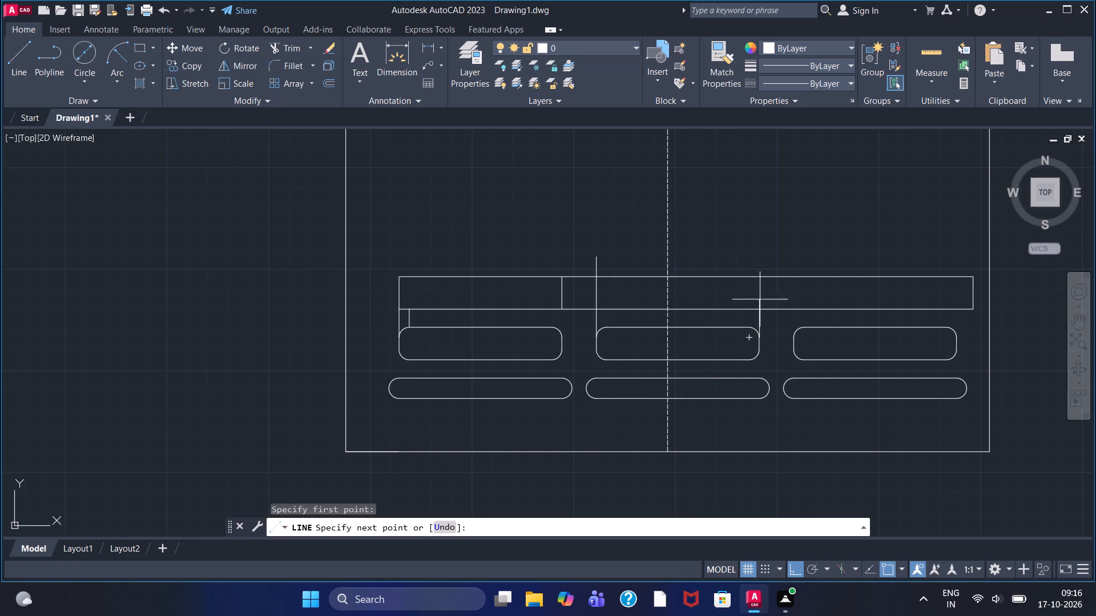
click(755, 253)
right_click(720, 214)
click(735, 221)
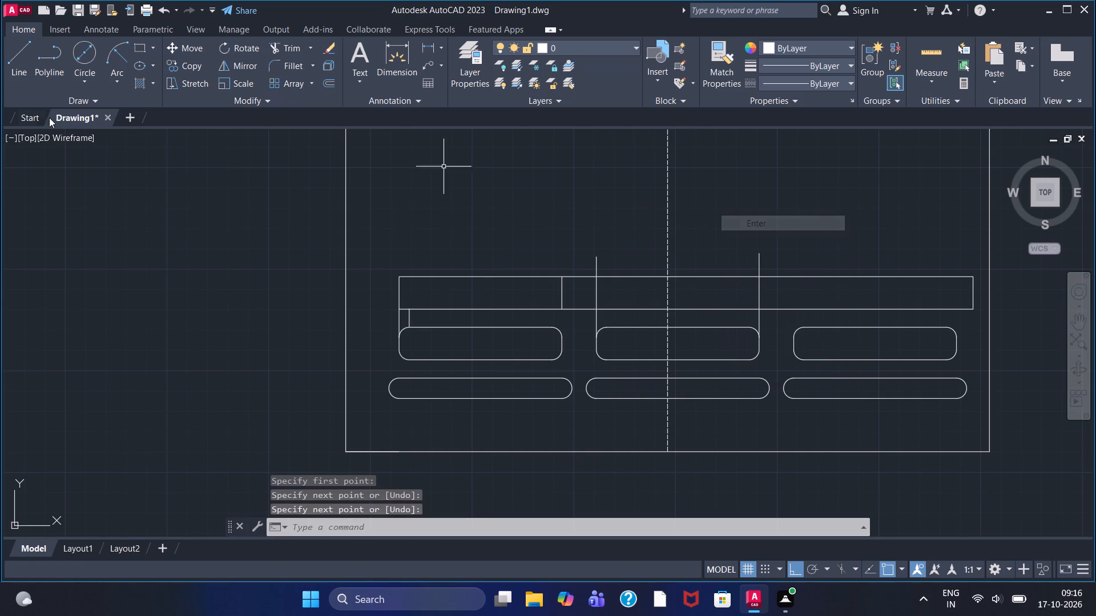
Draw vertical lines from the upper ends of the third rounded rectangle's left and right edges up past the strip.
drag(11, 56, 18, 67)
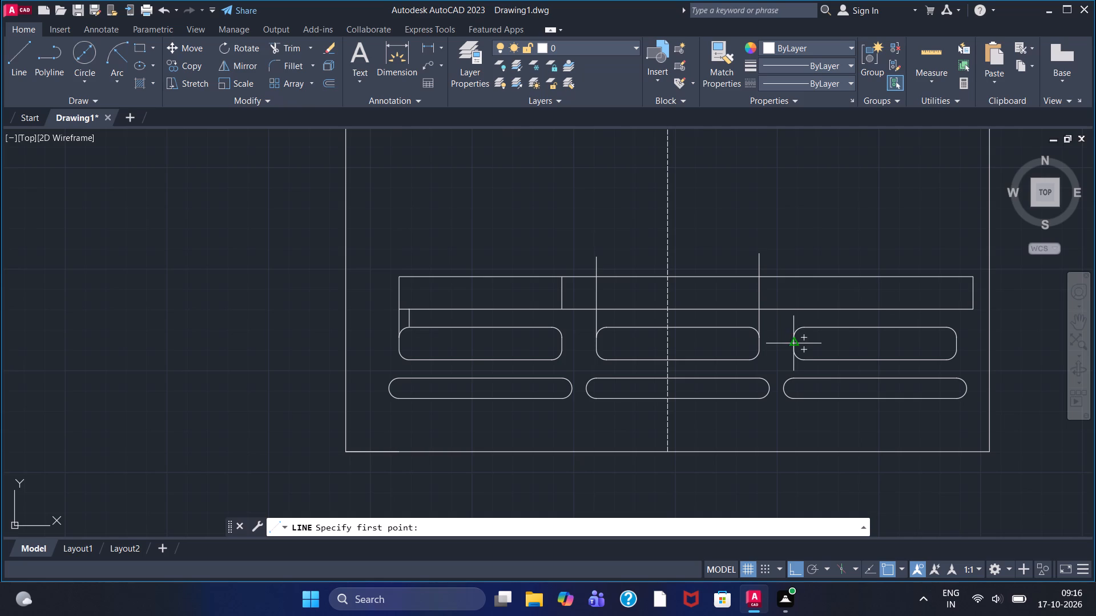
click(792, 338)
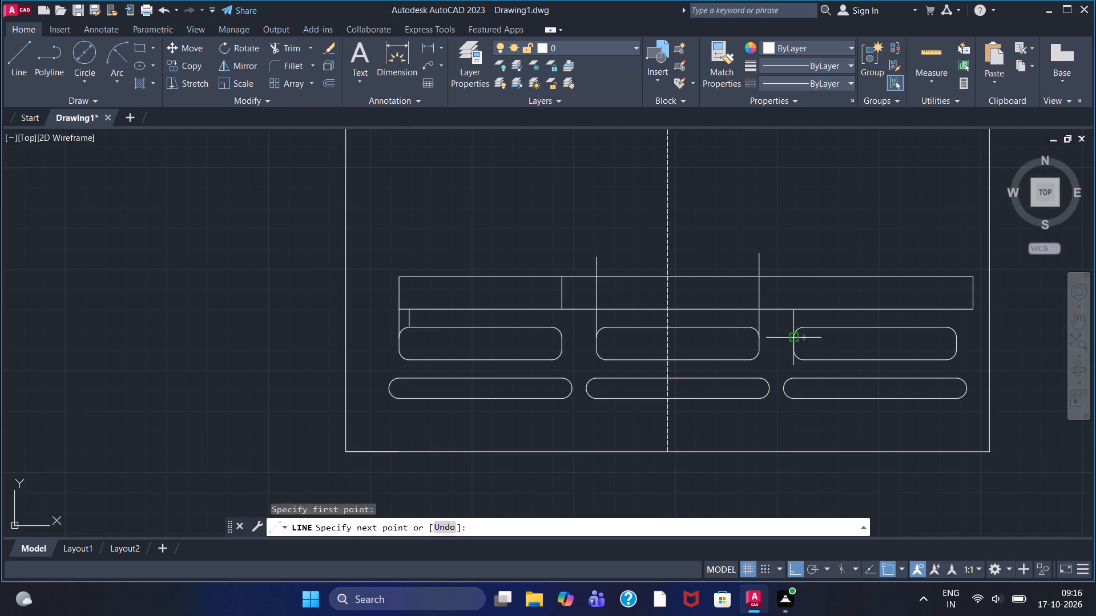
click(784, 241)
right_click(781, 233)
click(799, 240)
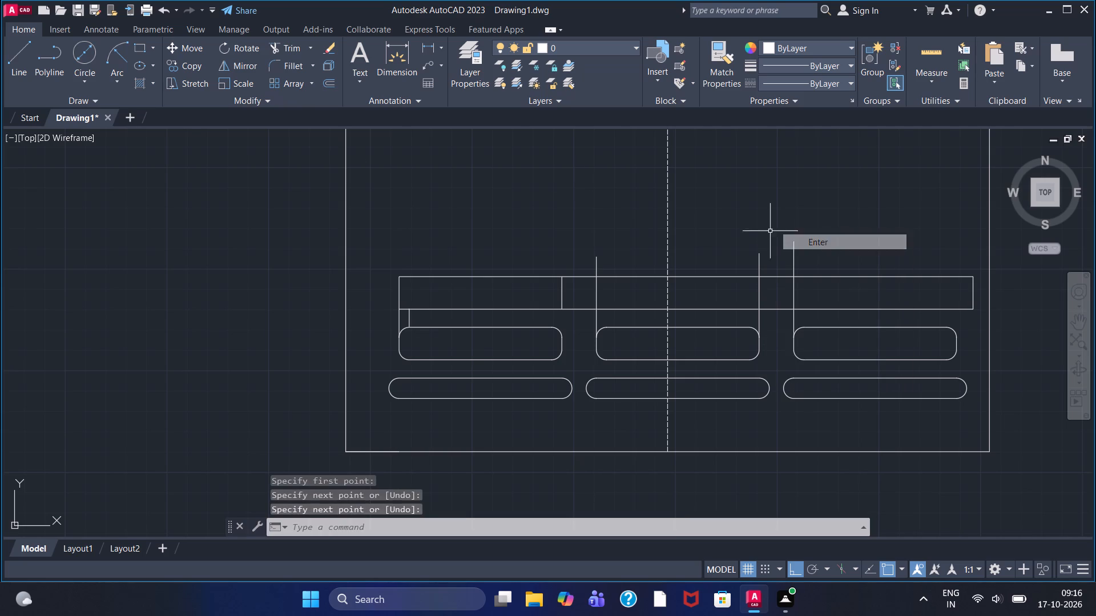
click(15, 62)
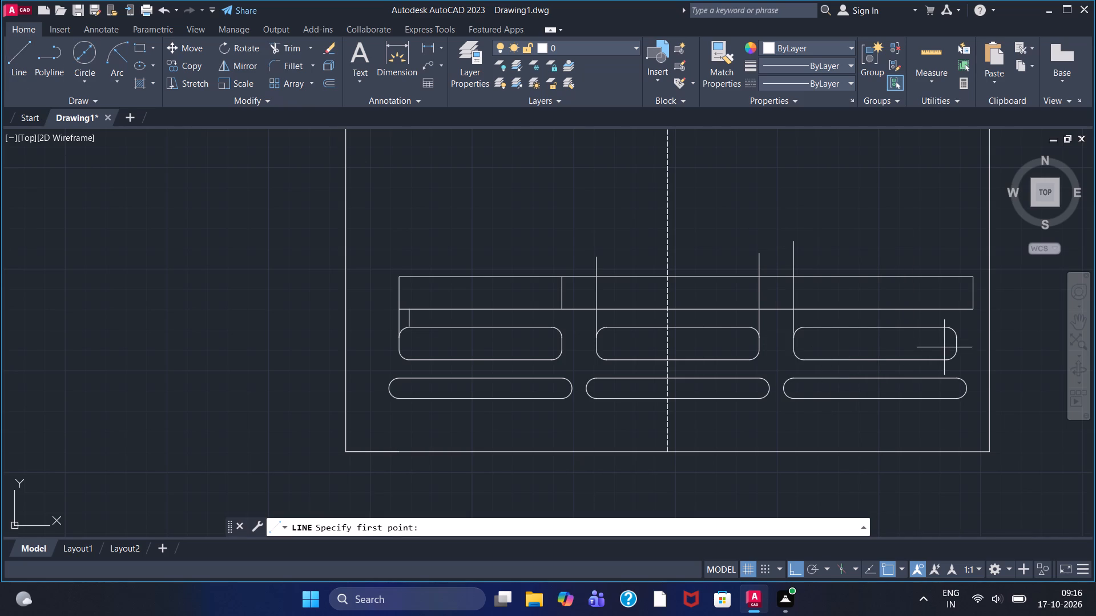
click(957, 338)
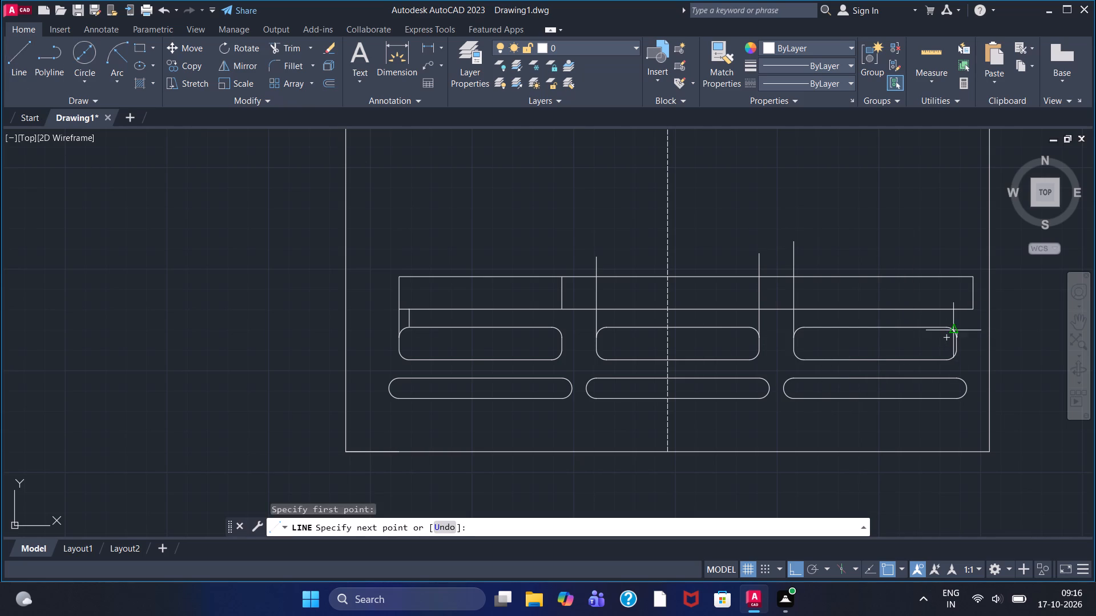
click(942, 257)
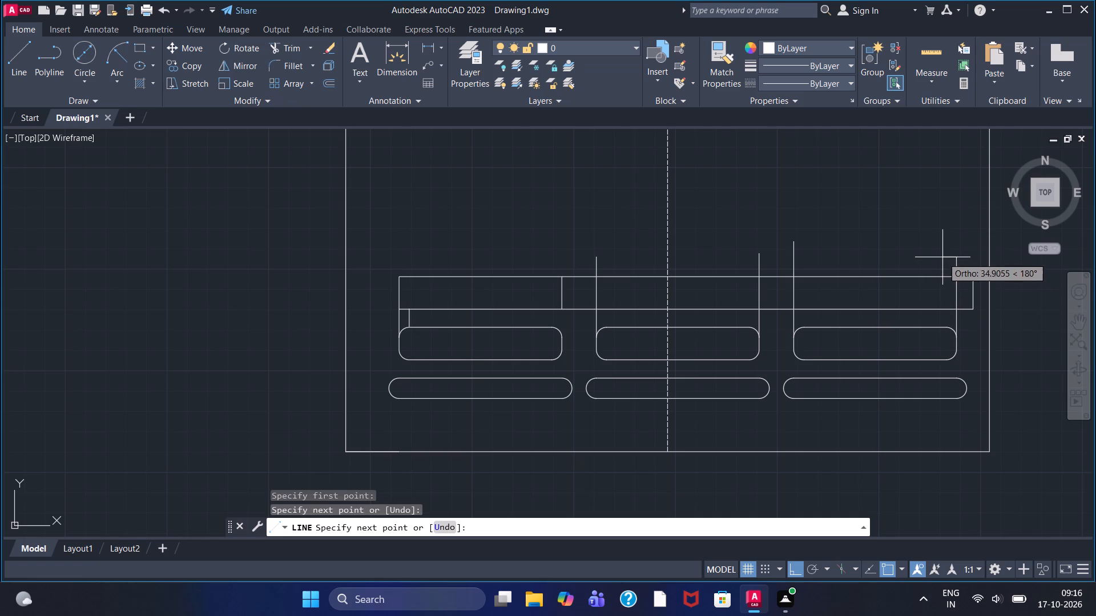
right_click(942, 257)
click(952, 264)
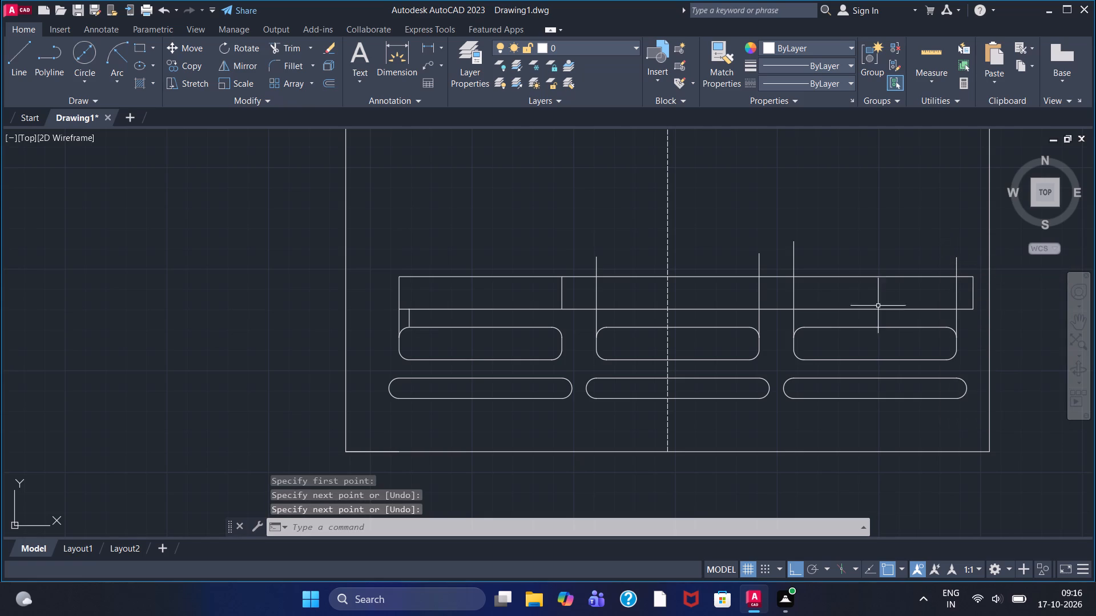
Trim the strip's overhang beyond the third rectangle's right-hand line and the four vertical line ends projecting above the strip.
click(281, 44)
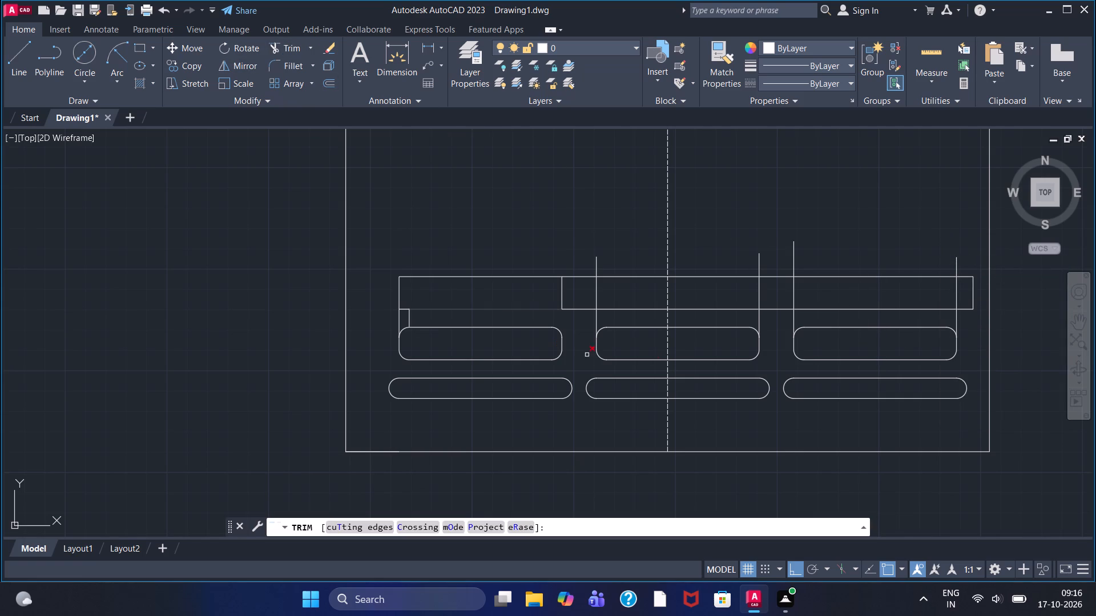
click(968, 275)
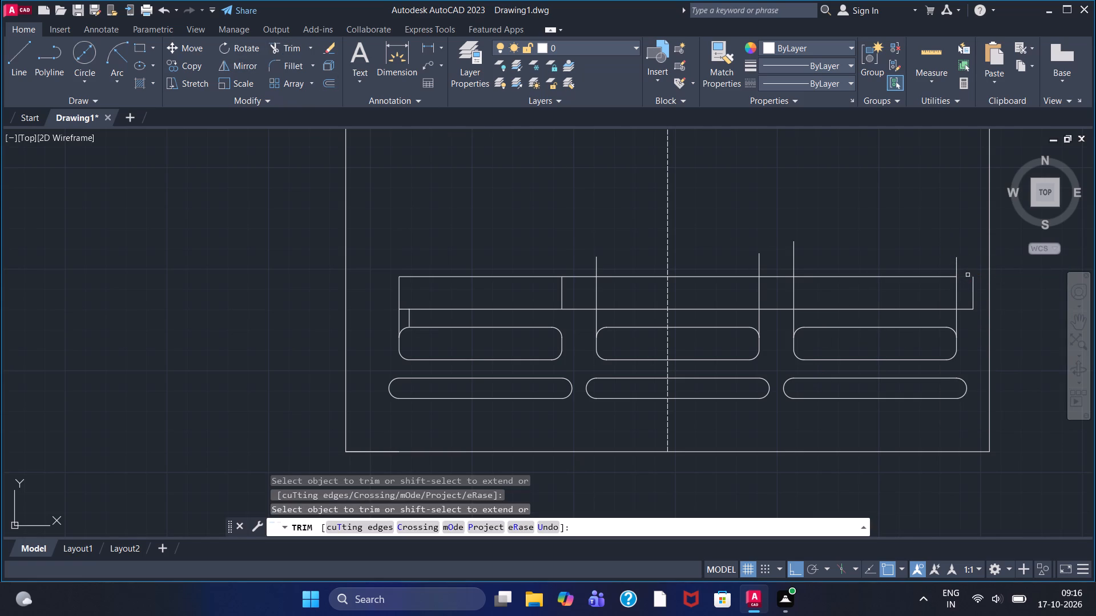
click(972, 289)
click(969, 310)
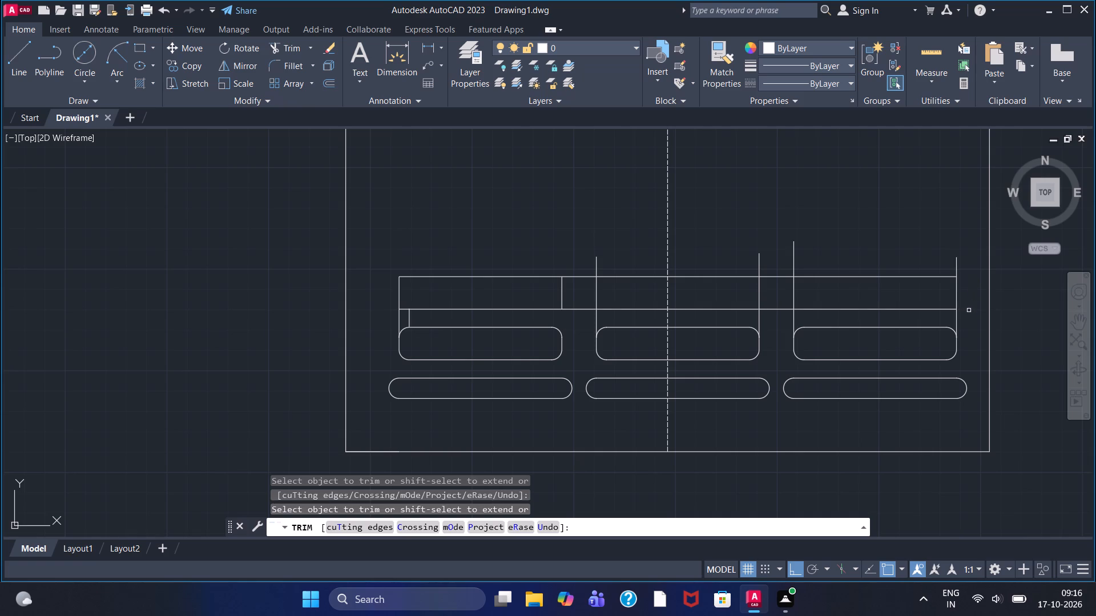
click(957, 264)
click(795, 263)
click(759, 265)
click(597, 263)
Trim the strip's upper and lower edges in the two gaps to leave three separate rectangles in the upper row.
click(578, 276)
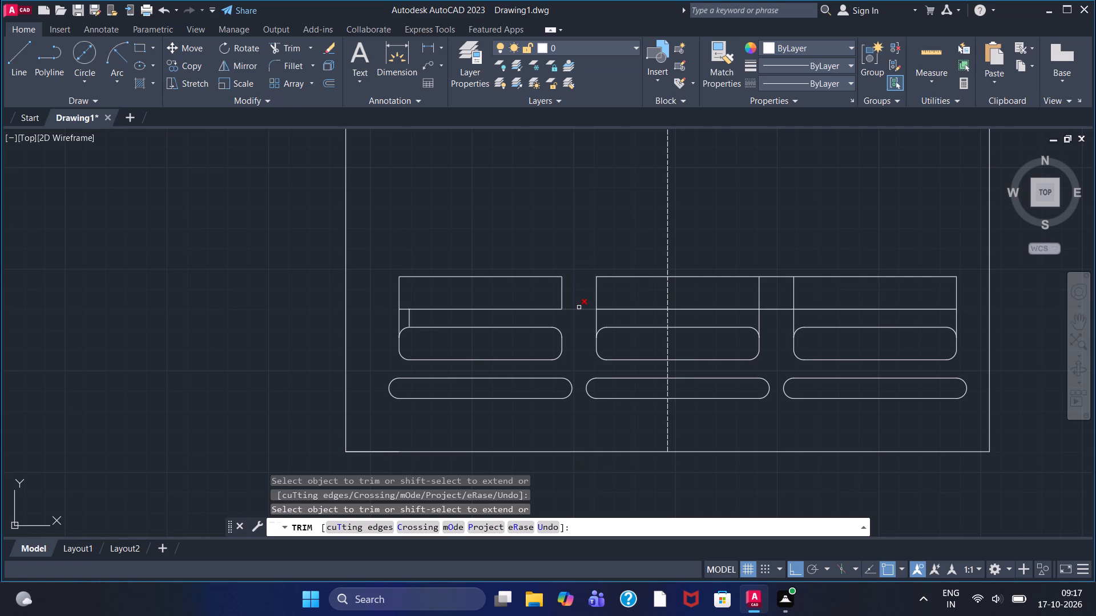
click(579, 307)
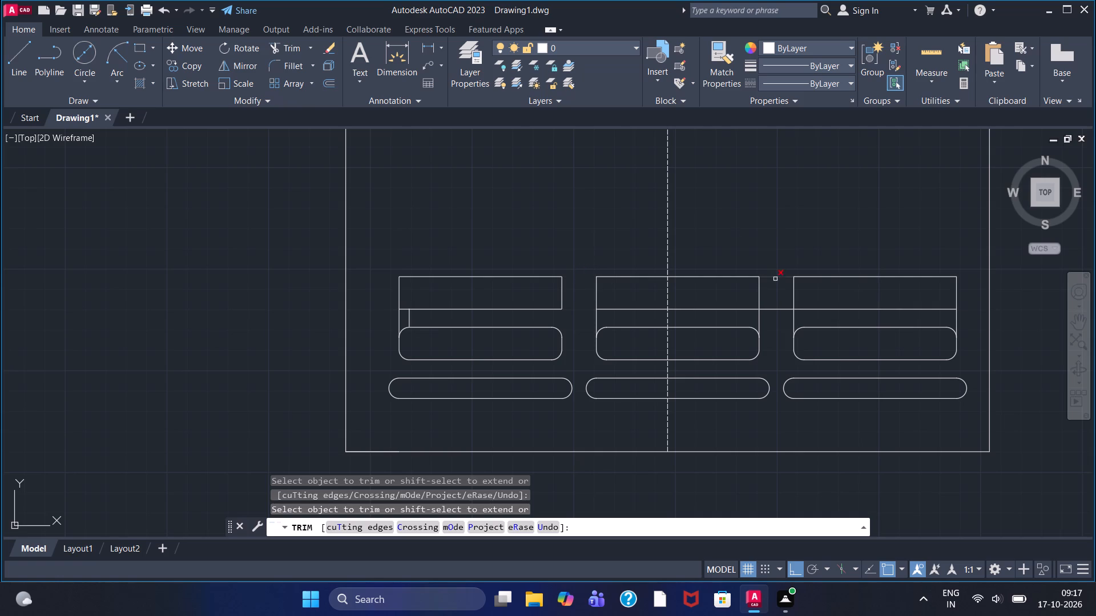
click(778, 278)
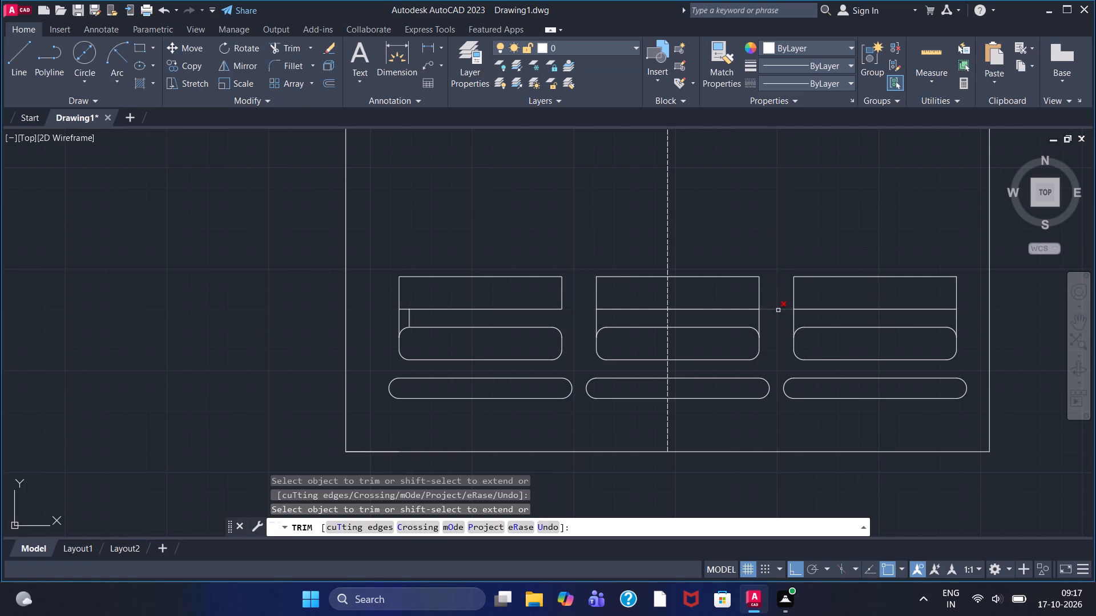
click(778, 310)
Trim away all vertical connecting lines between the upper rectangle row and the rounded rectangles below.
click(792, 320)
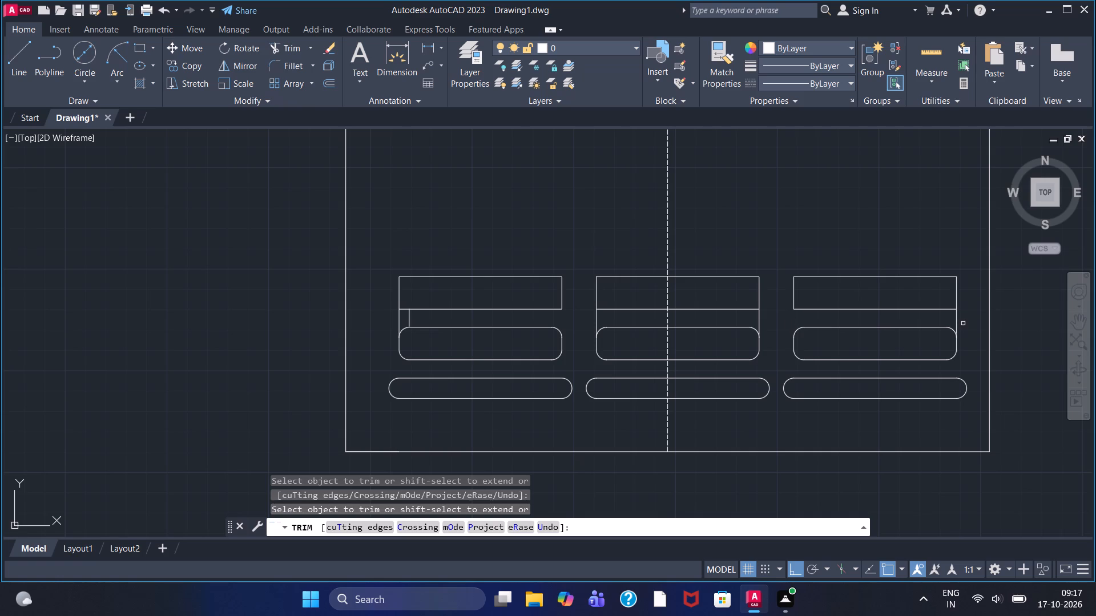
double_click(957, 324)
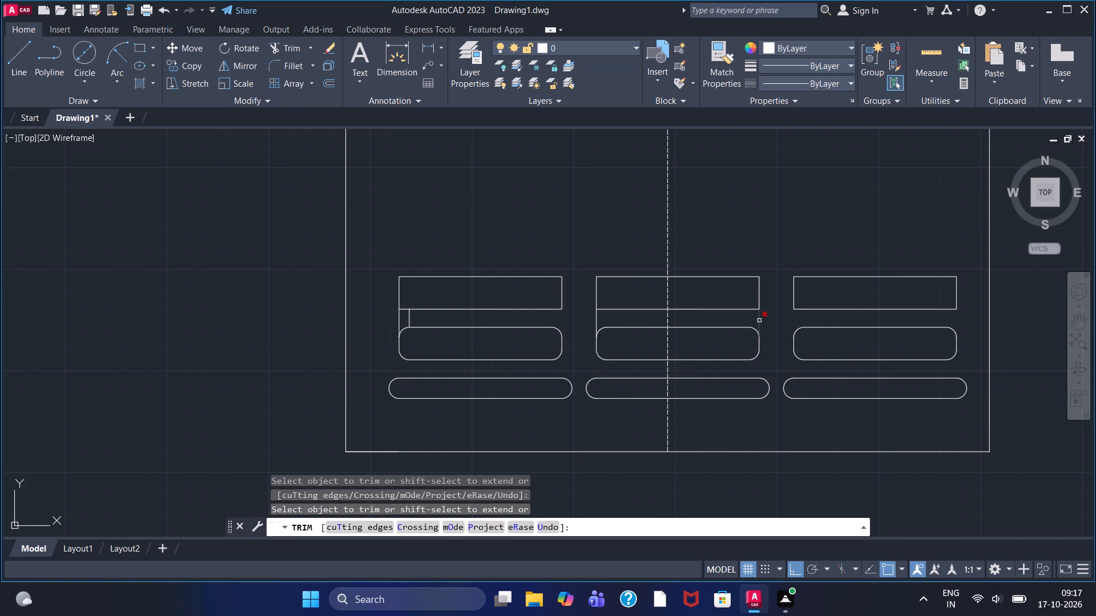
click(759, 321)
click(598, 319)
click(408, 321)
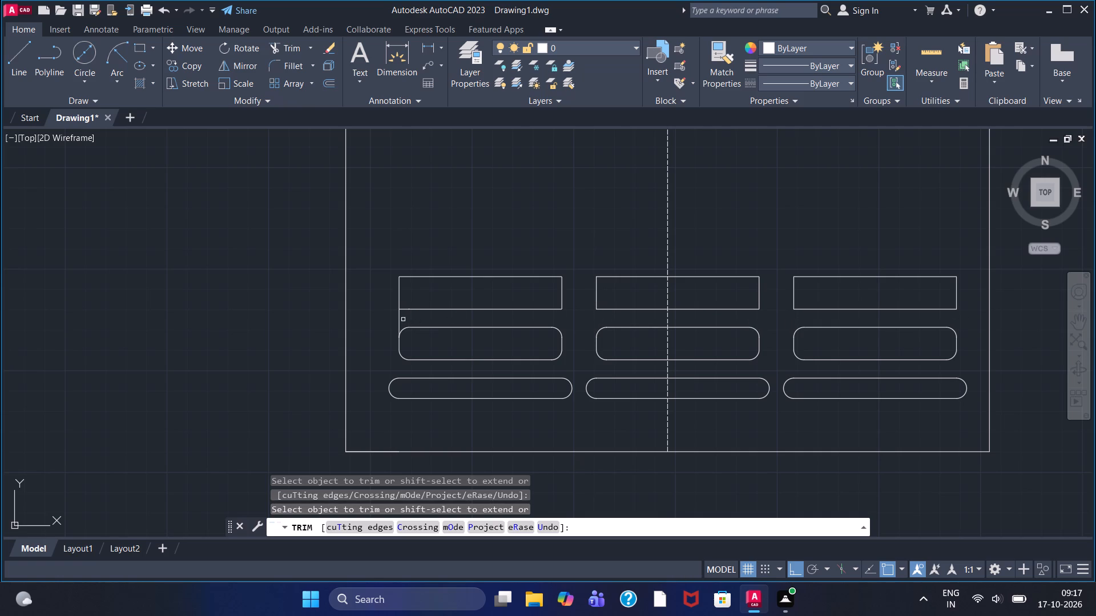
click(400, 318)
click(400, 324)
Fillet the upper-left and lower-left corners of the first upper-row rectangle with radius 25.
click(287, 67)
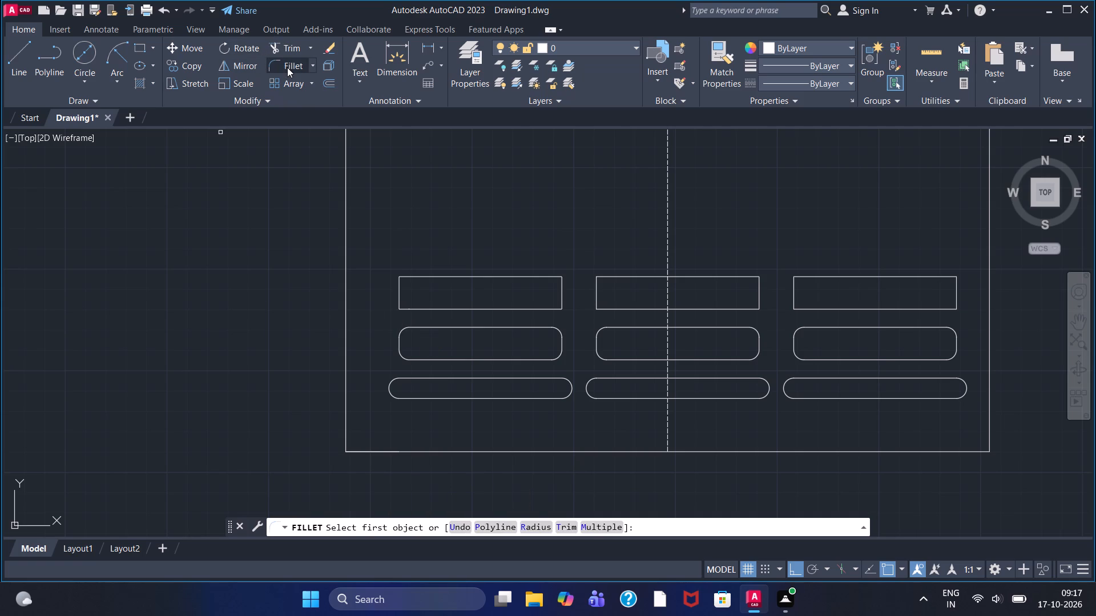
click(537, 528)
text(25)
key(Return)
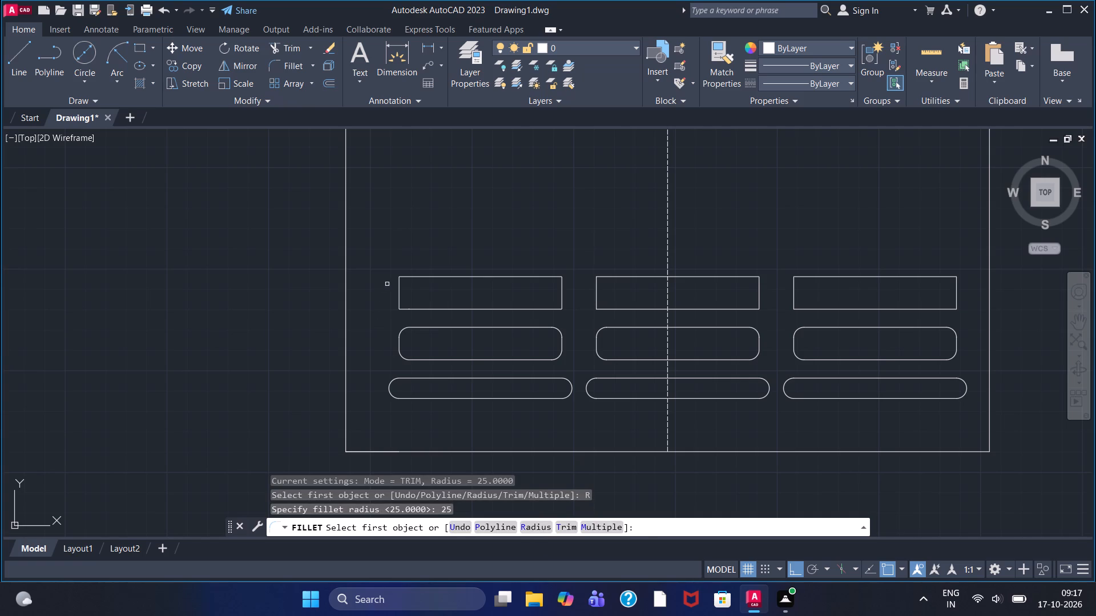
click(399, 288)
click(414, 277)
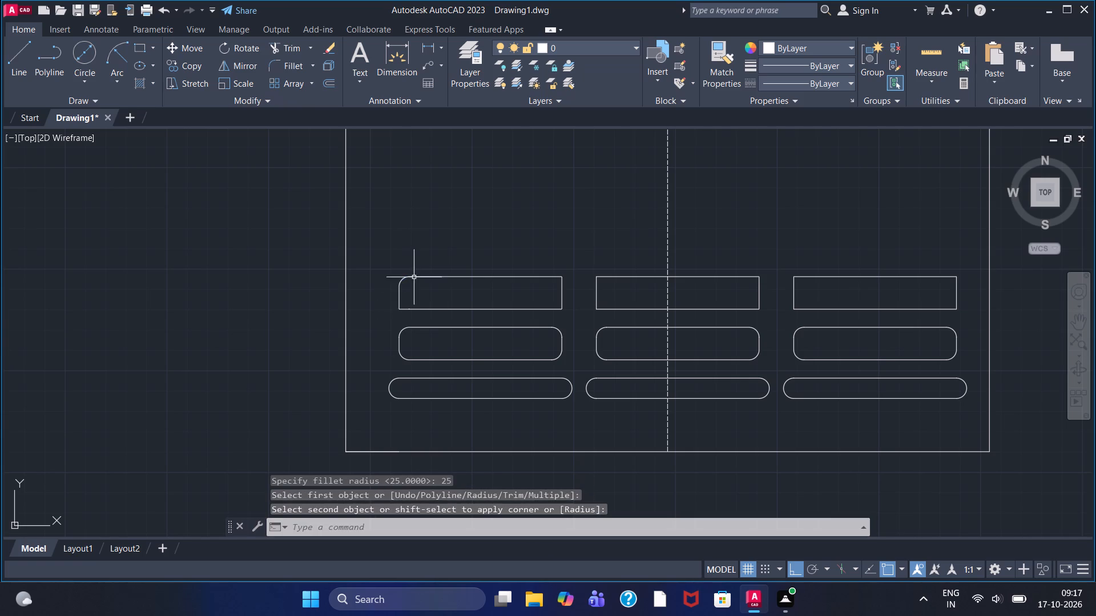
right_click(432, 366)
click(493, 87)
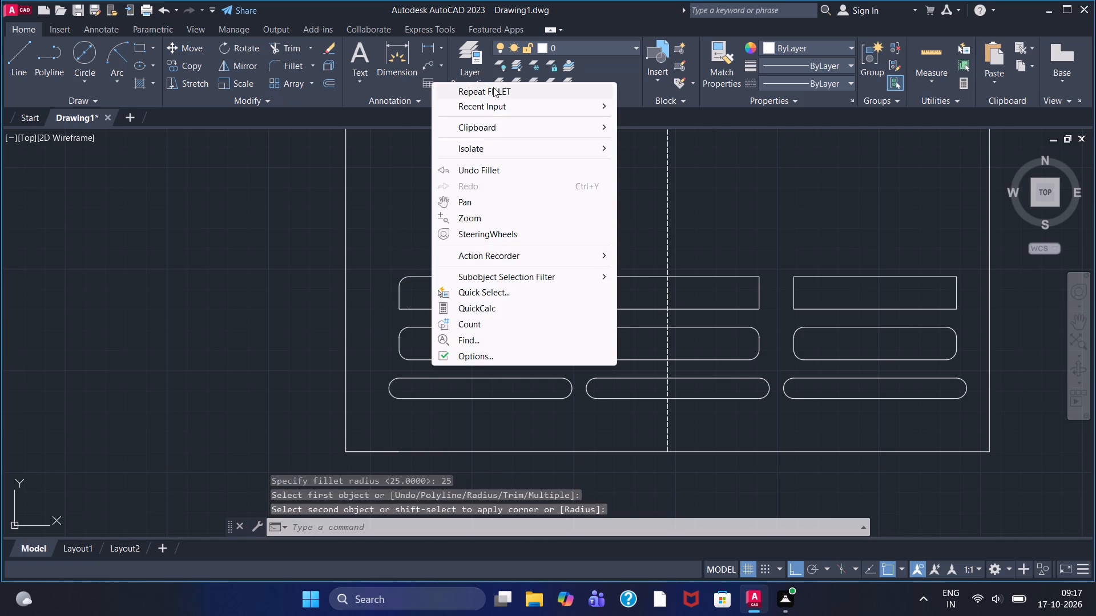
click(401, 304)
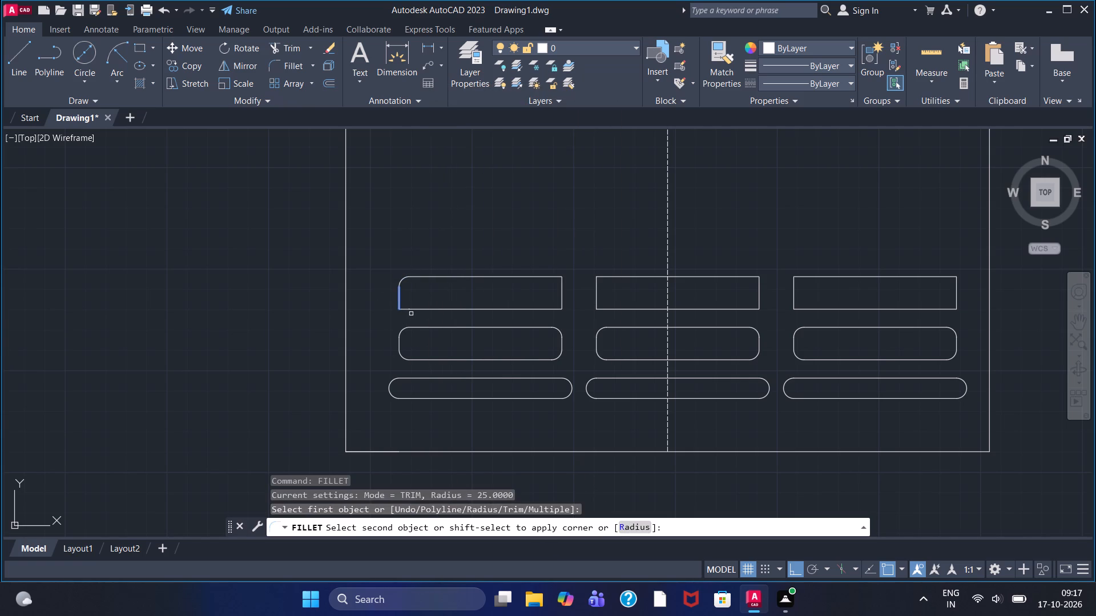
click(413, 309)
Fillet the upper-right and lower-right corners of the first upper-row rectangle with radius 25.
right_click(373, 347)
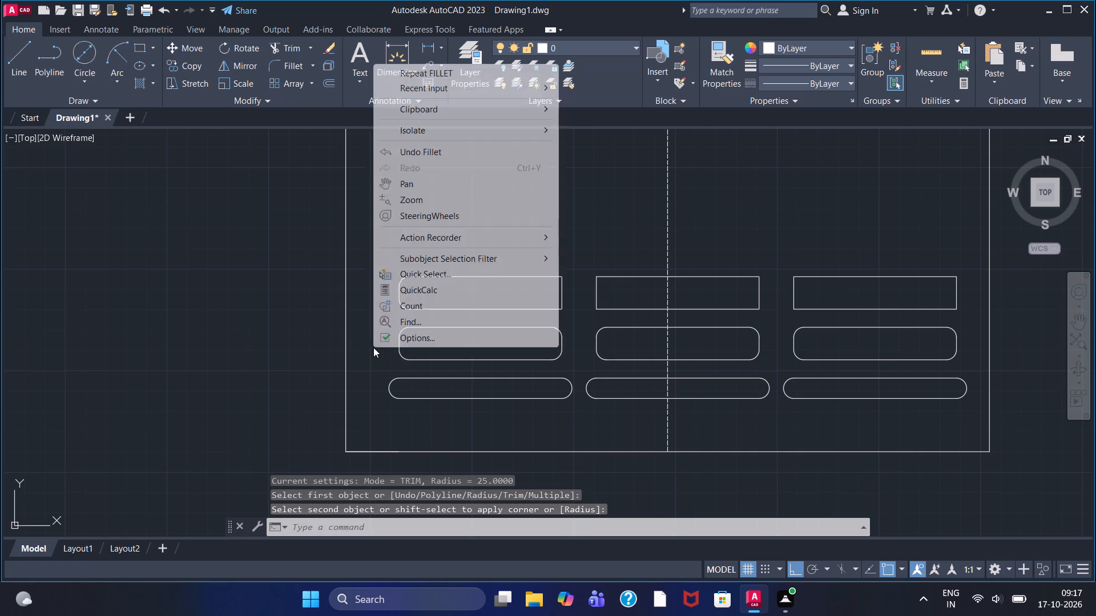
click(452, 68)
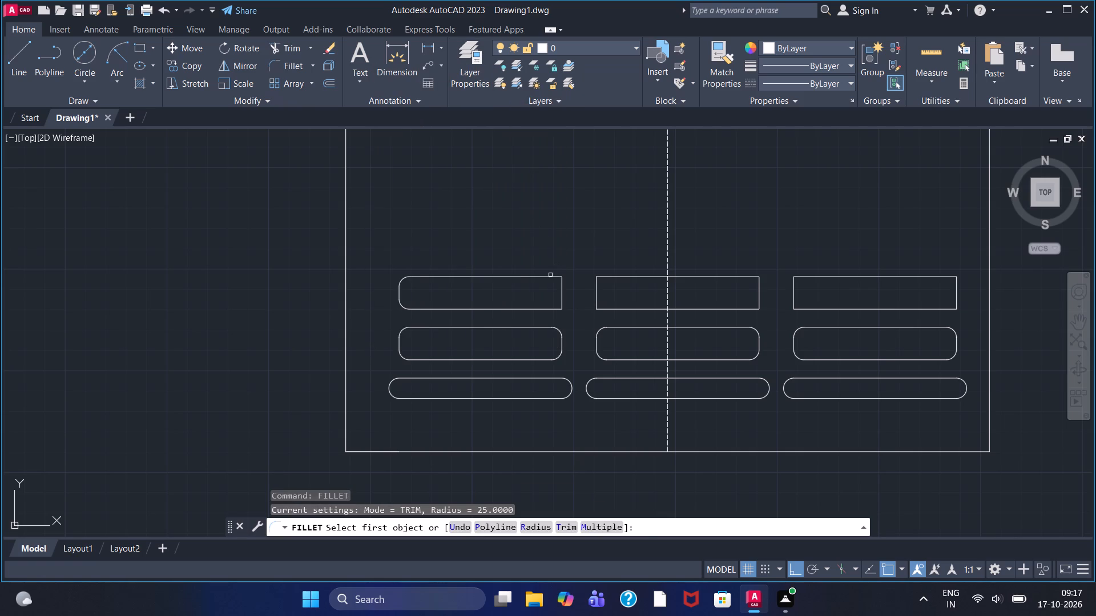
click(550, 275)
click(565, 293)
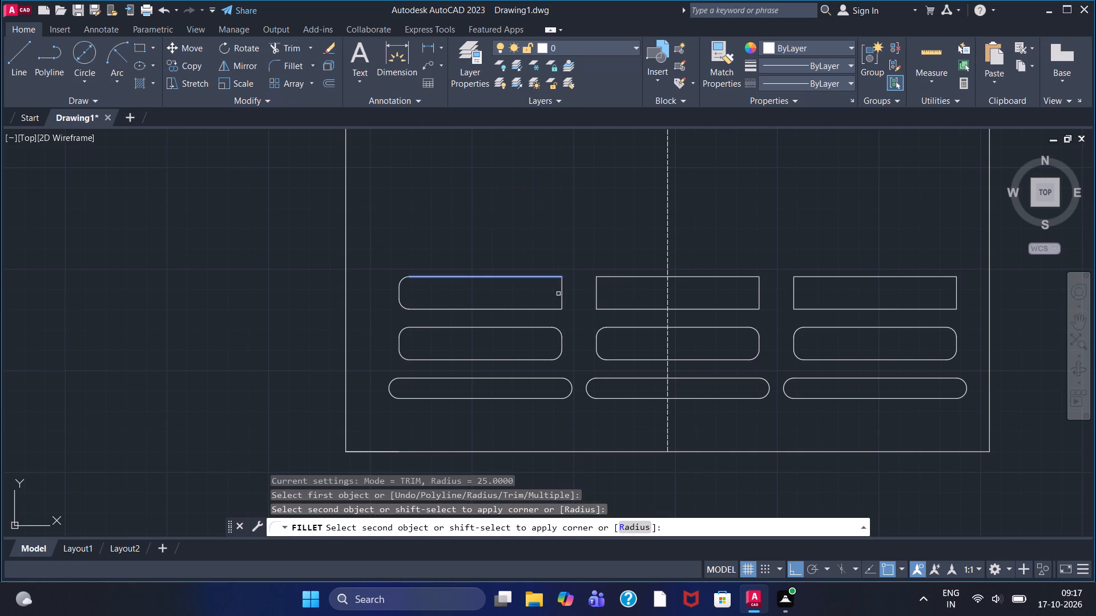
click(560, 295)
right_click(533, 263)
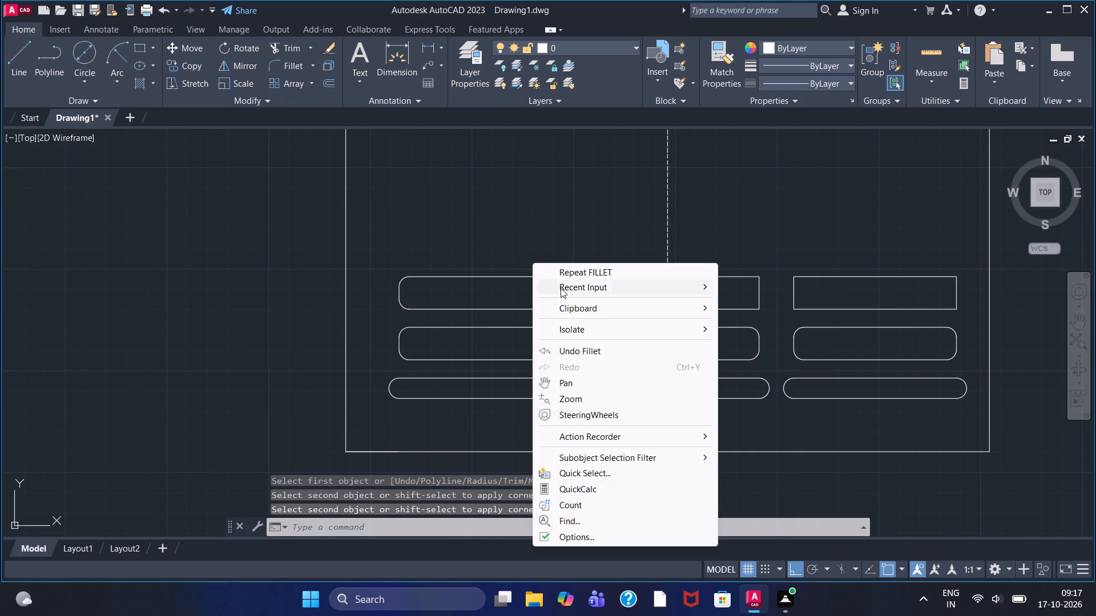
click(564, 271)
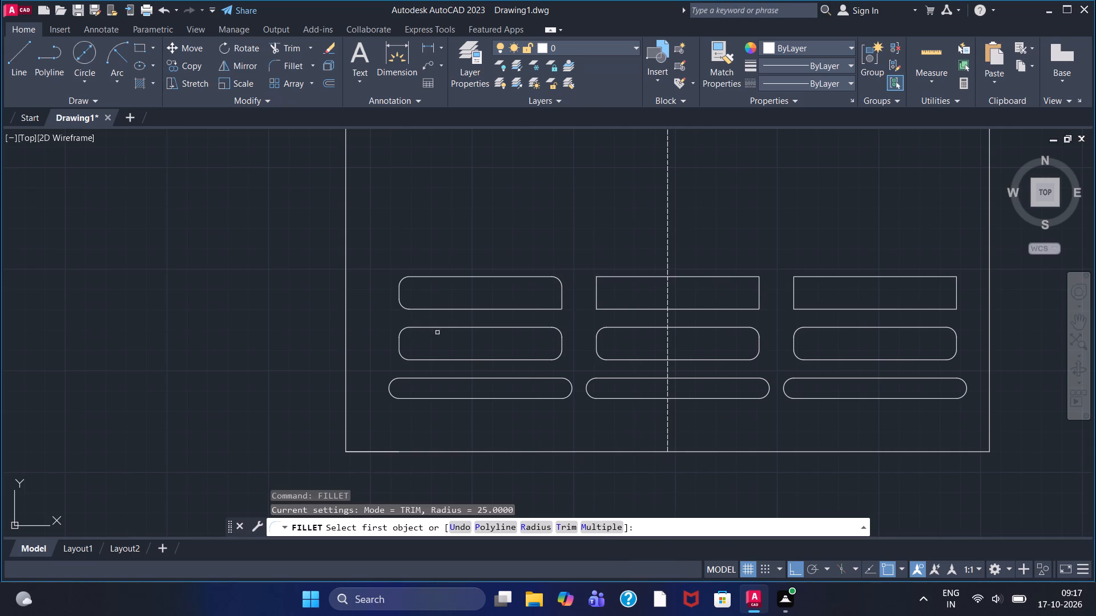
click(551, 310)
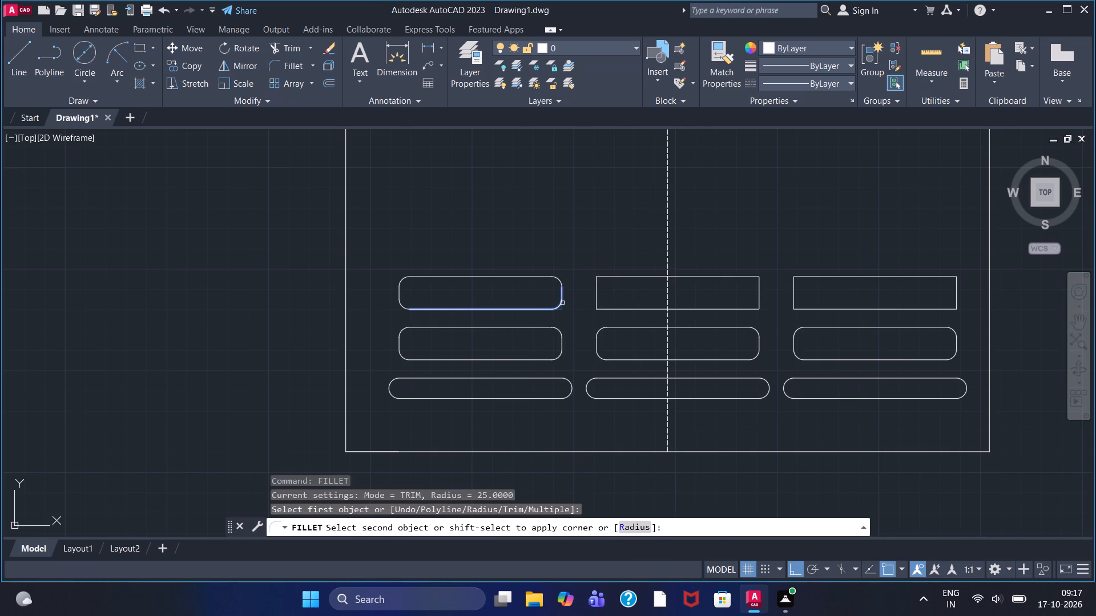
click(562, 303)
Fillet the upper-left and lower-left corners of the second upper-row rectangle with radius 25.
right_click(579, 326)
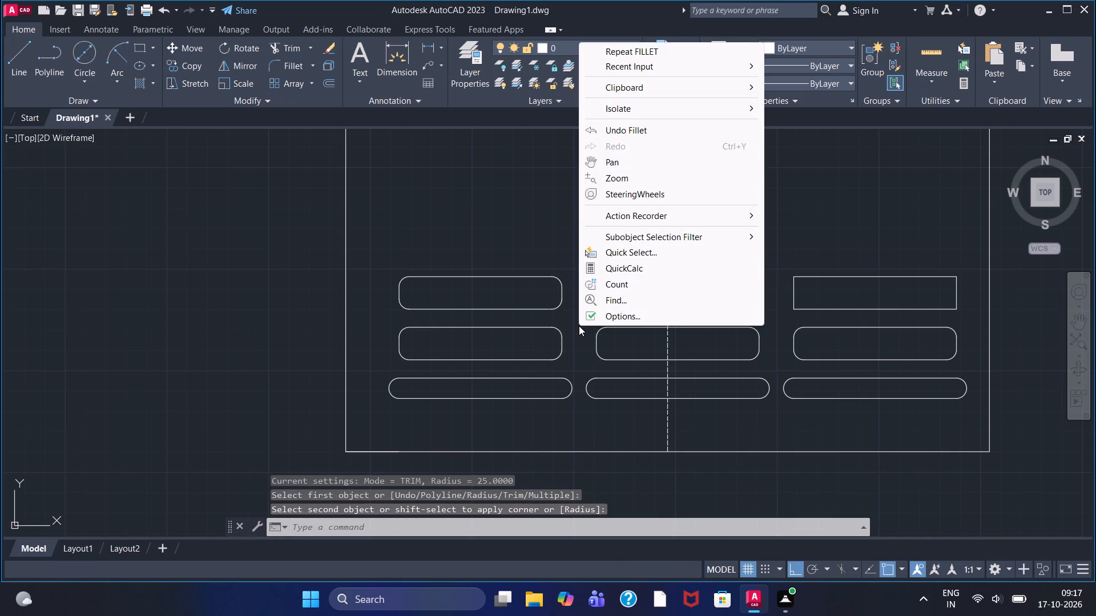
click(644, 46)
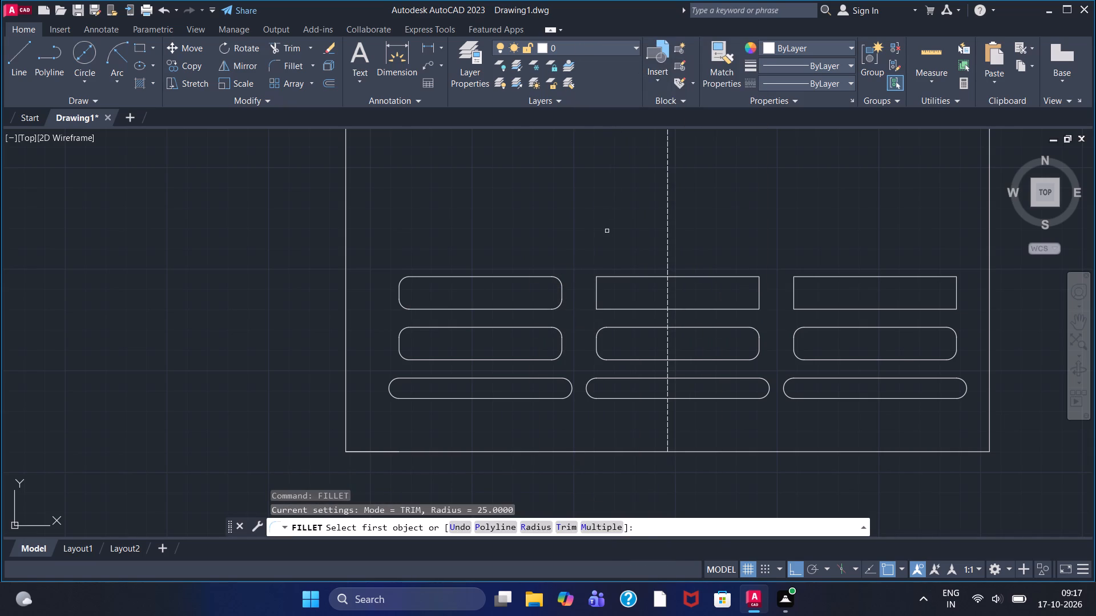
click(598, 286)
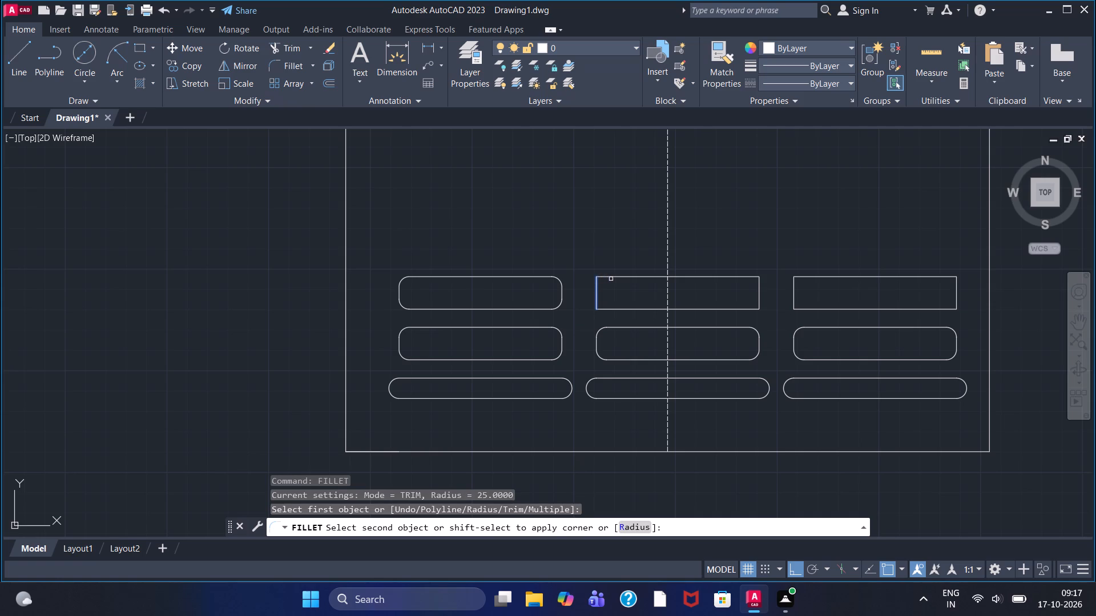
click(614, 276)
right_click(600, 467)
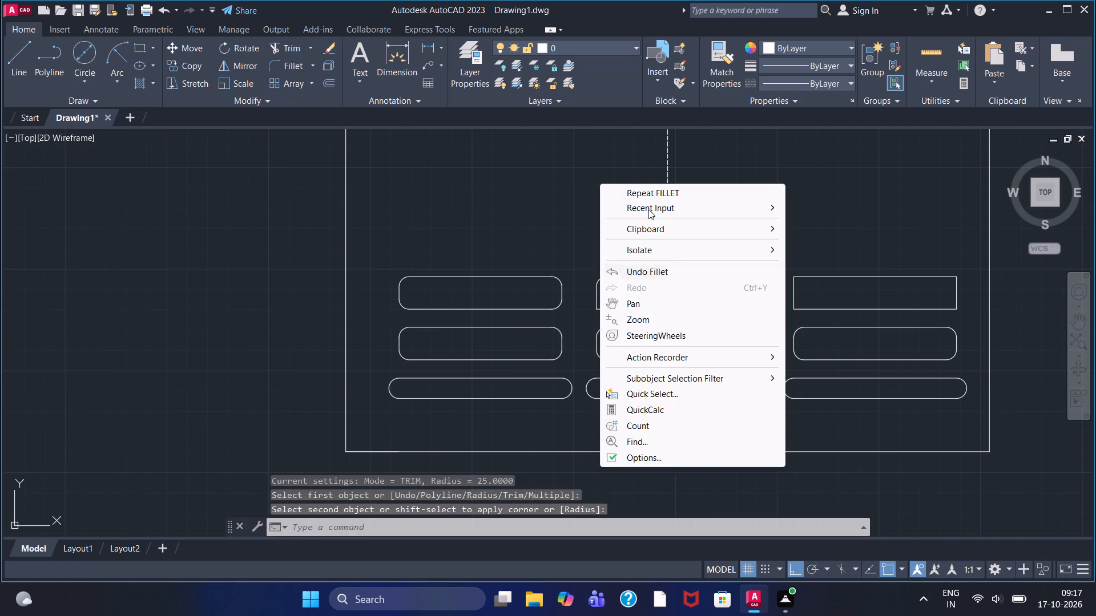
click(638, 193)
click(598, 303)
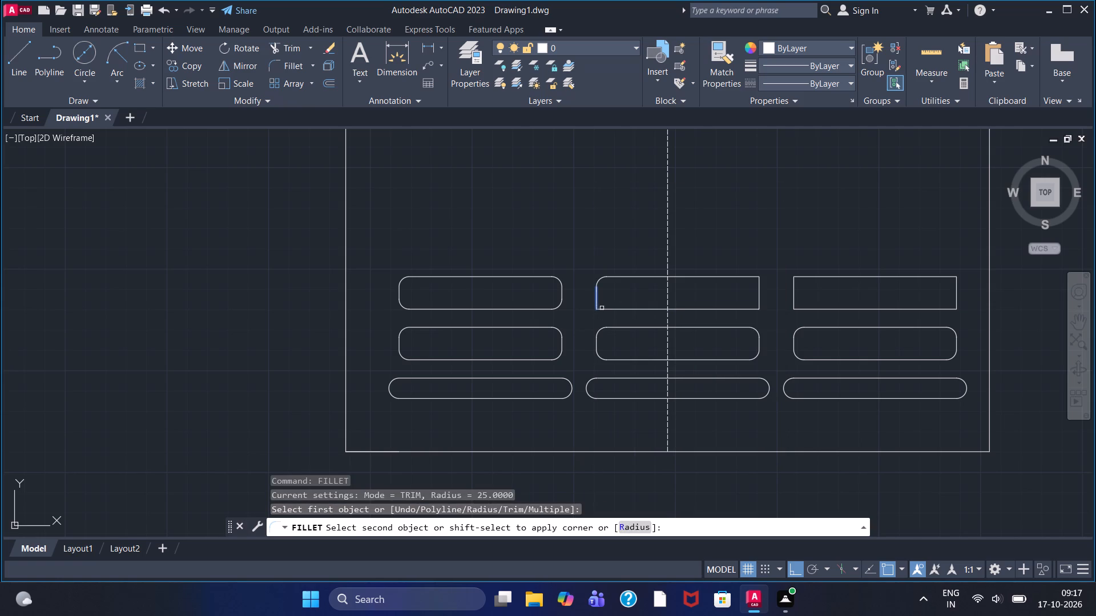
click(610, 310)
Fillet the upper-right and lower-right corners of the second upper-row rectangle with radius 25.
right_click(607, 321)
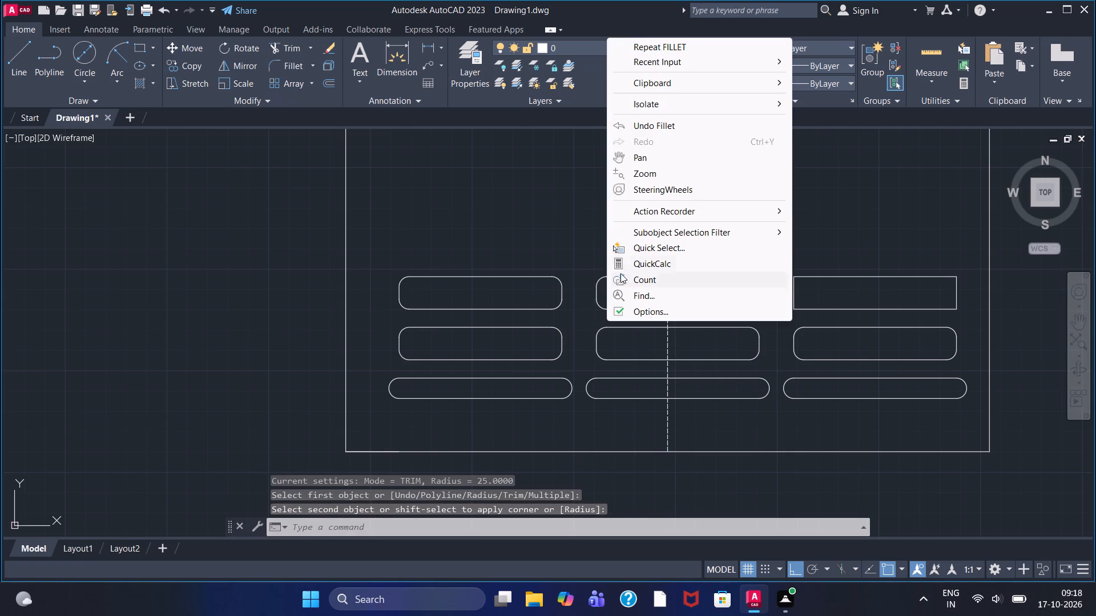
click(656, 44)
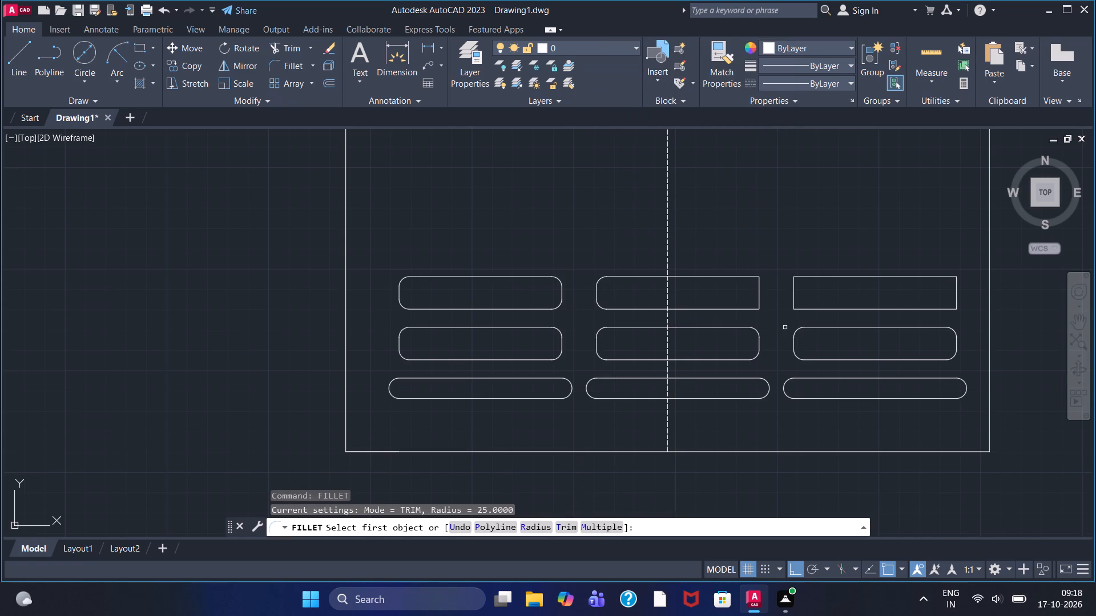
click(749, 278)
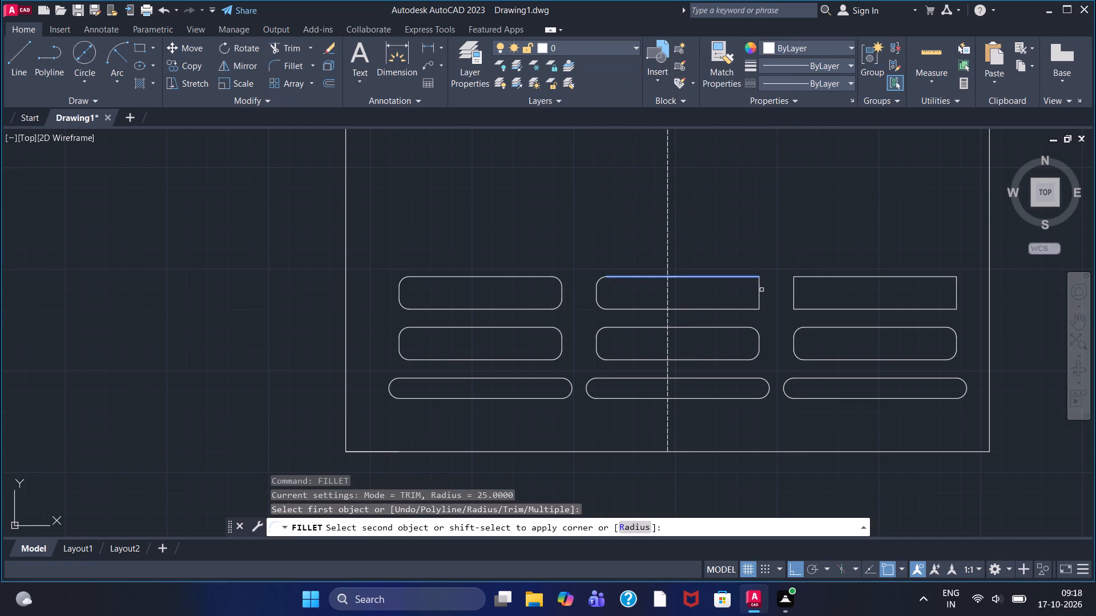
click(761, 290)
click(760, 292)
right_click(731, 346)
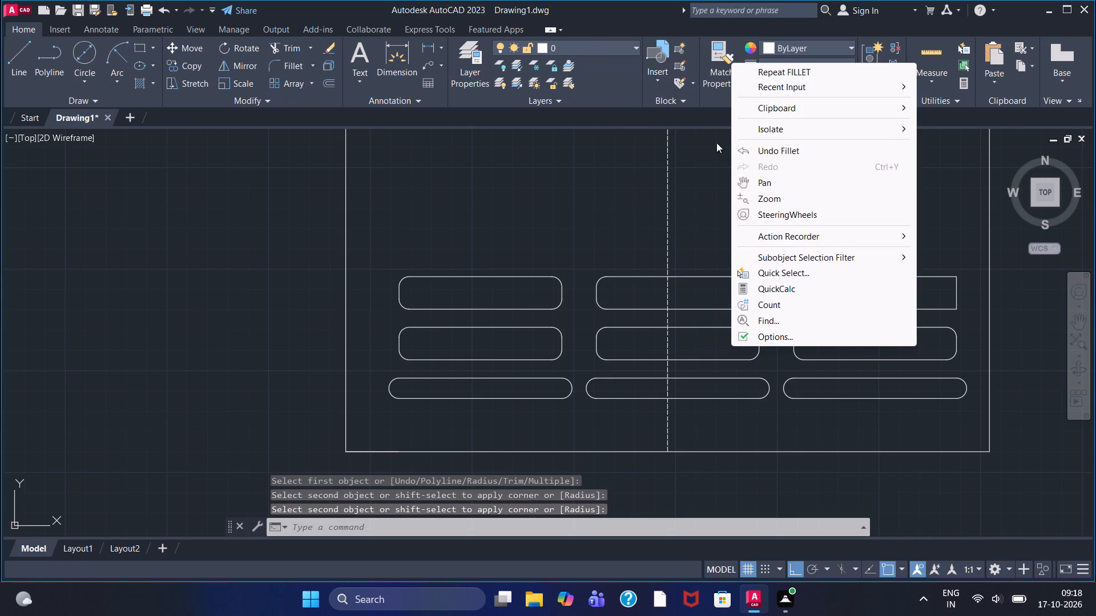
click(774, 72)
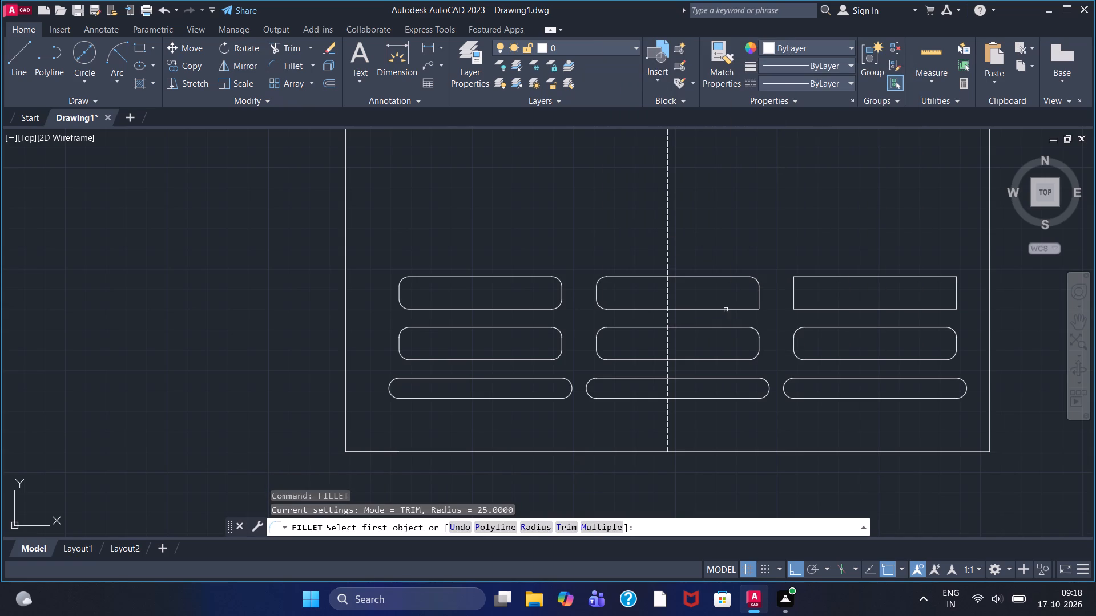
click(746, 309)
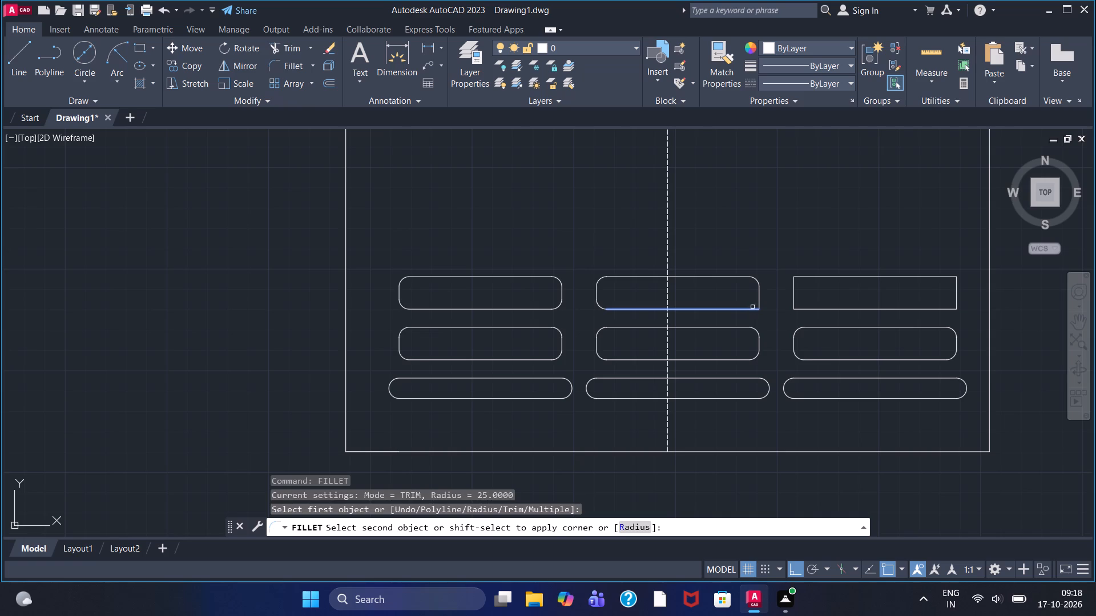
click(761, 302)
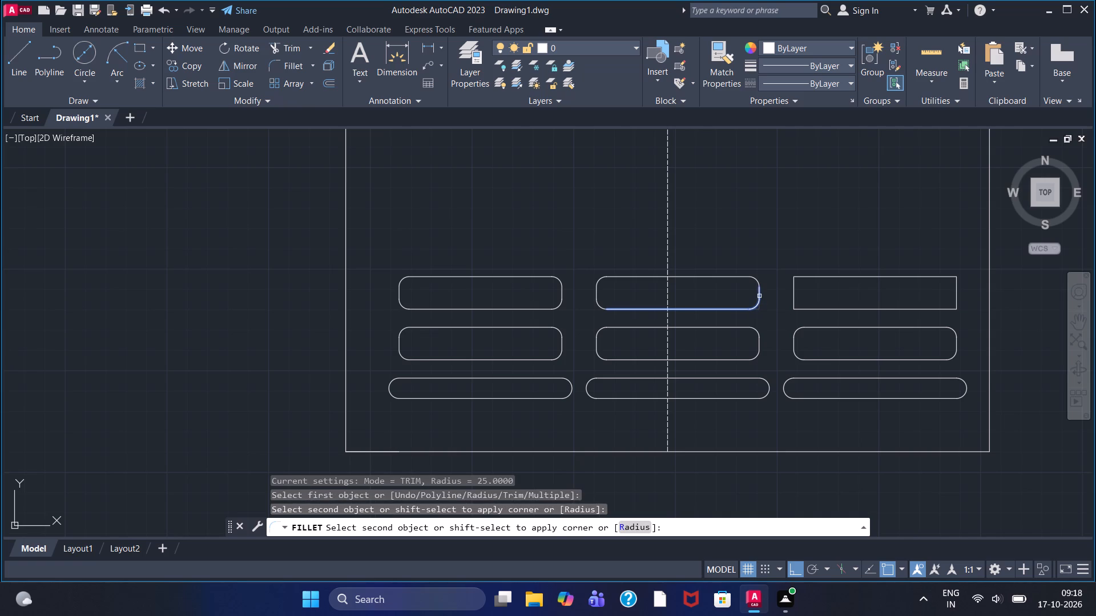
double_click(759, 296)
Fillet the upper-left and upper-right corners of the third upper-row rectangle with radius 25.
right_click(771, 333)
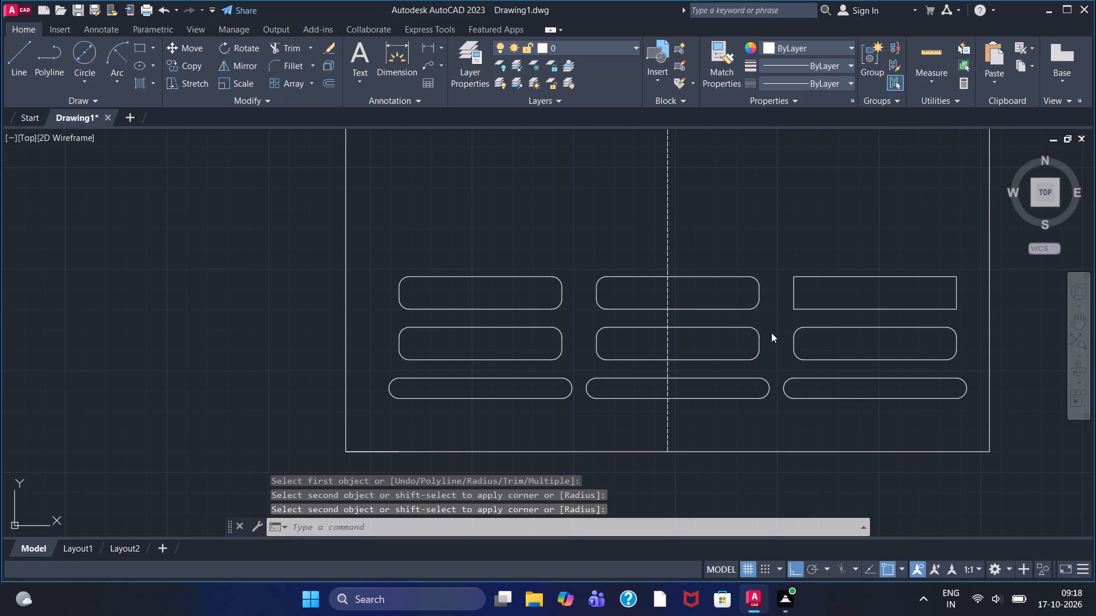
click(824, 58)
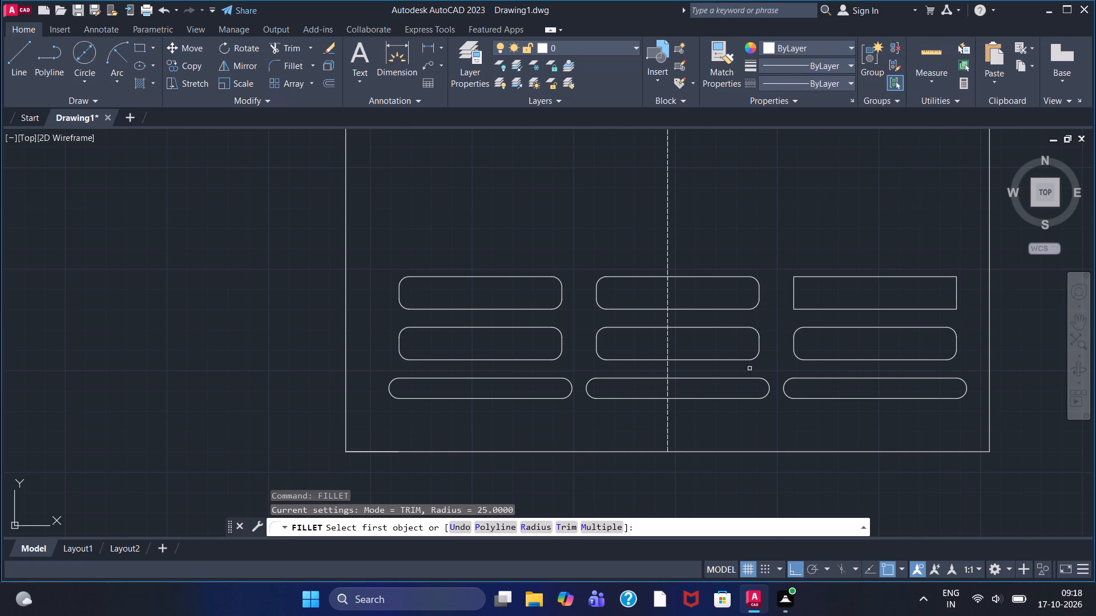
click(792, 291)
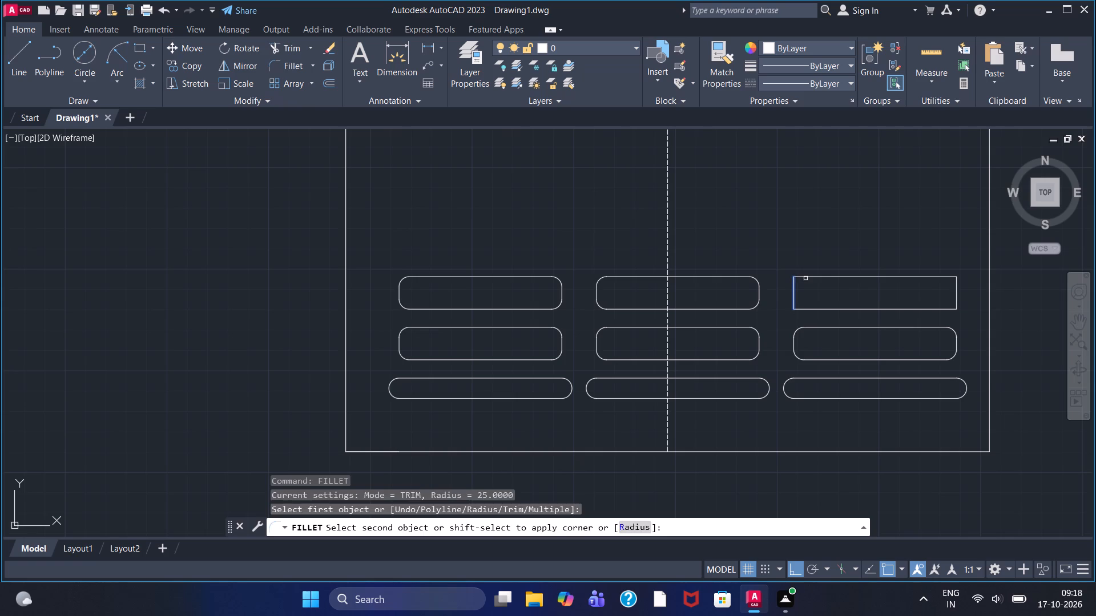
click(805, 278)
right_click(786, 385)
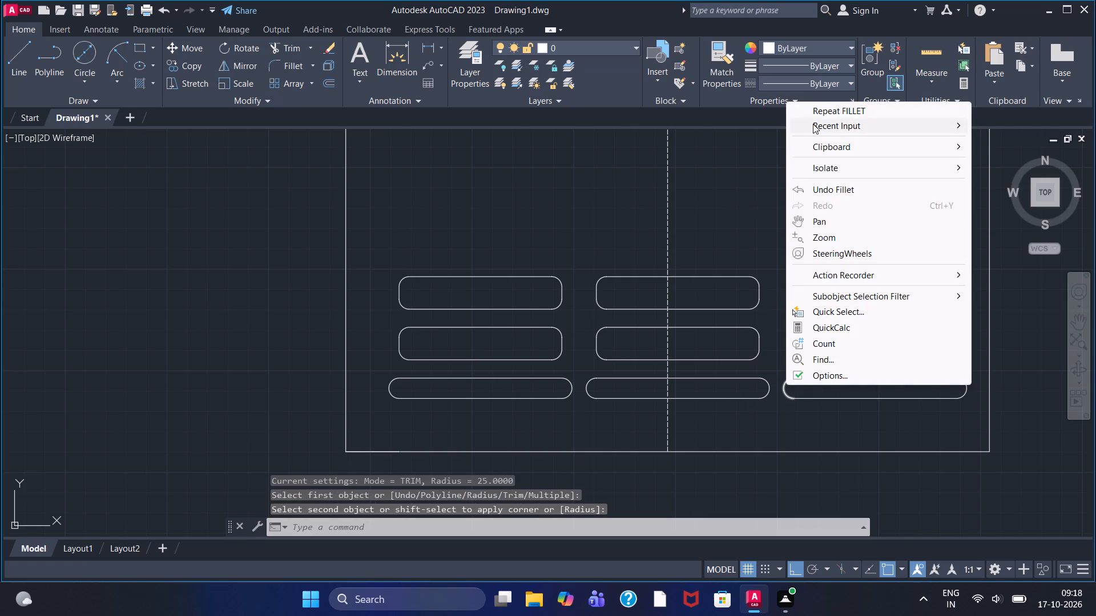
click(829, 110)
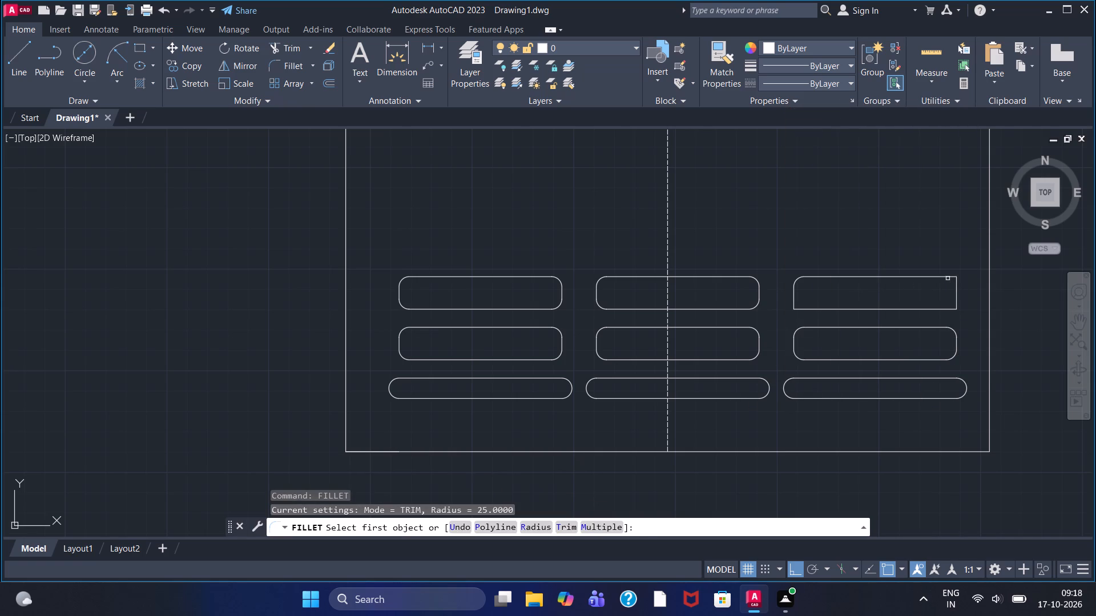
click(948, 275)
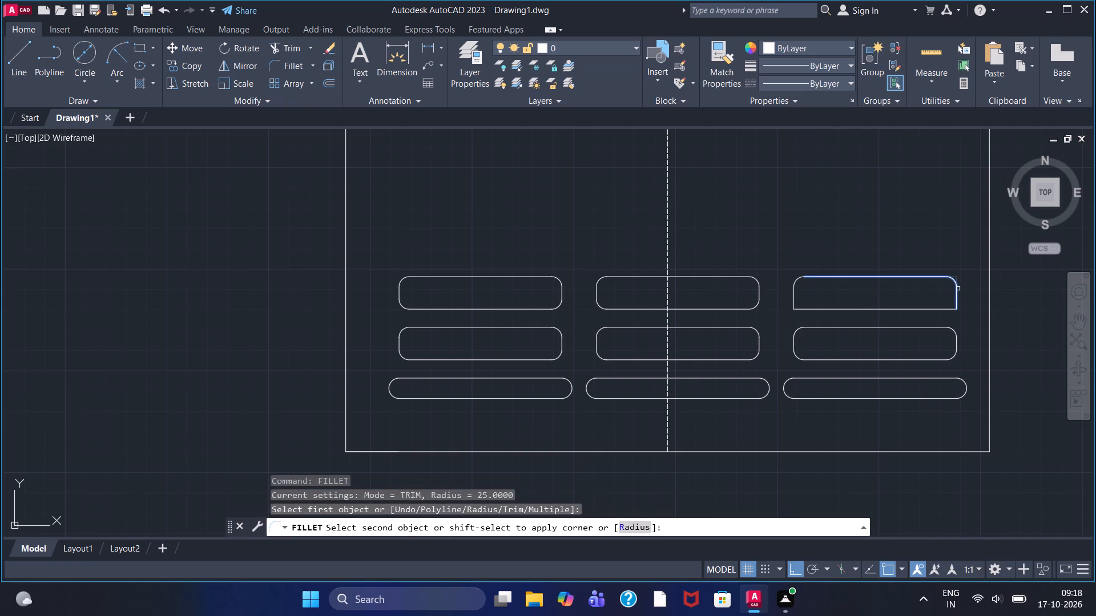
click(958, 289)
Fillet the lower-right and lower-left corners of the third upper-row rectangle with radius 25.
right_click(903, 315)
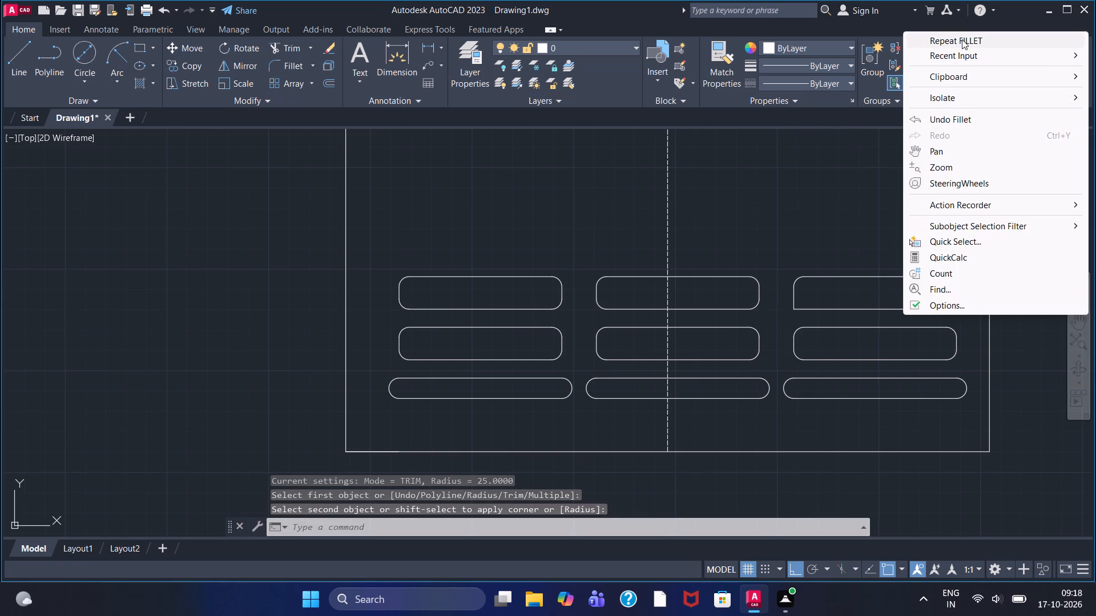
click(962, 39)
click(937, 309)
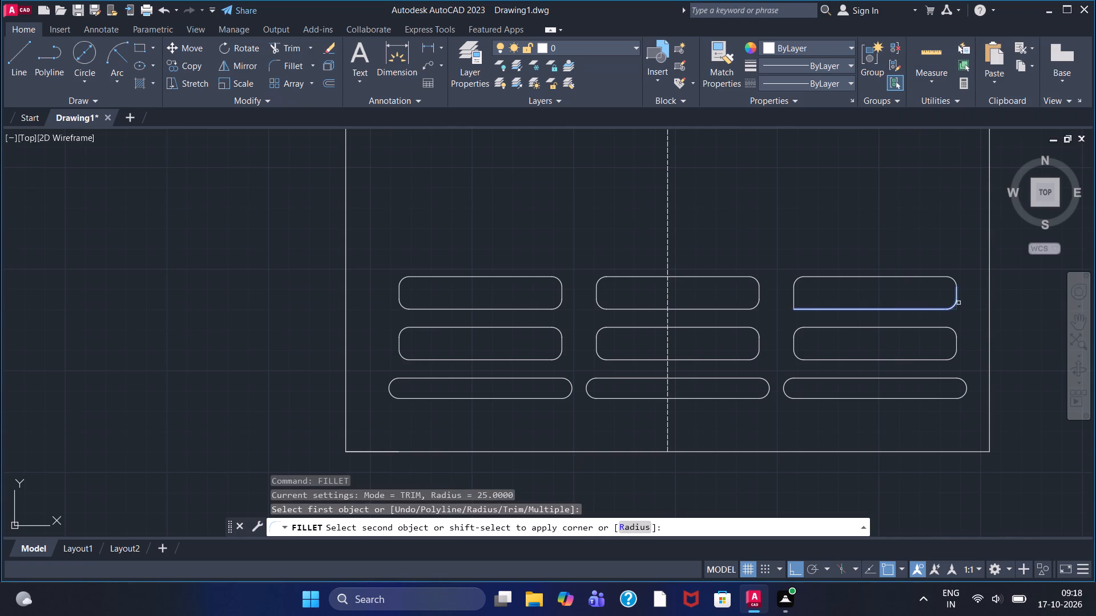
click(958, 302)
right_click(867, 342)
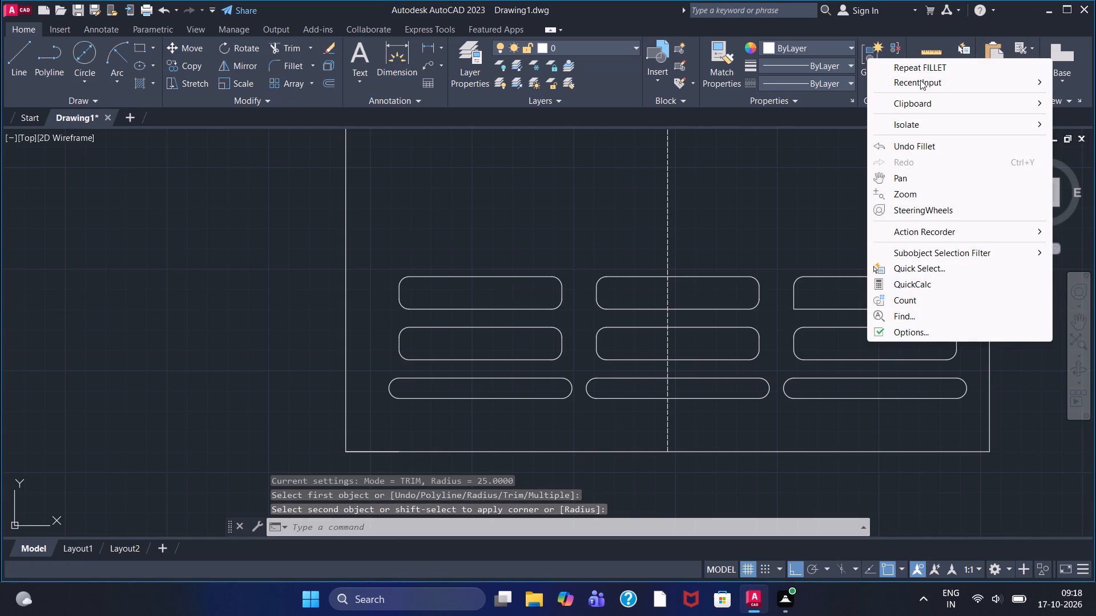
click(927, 65)
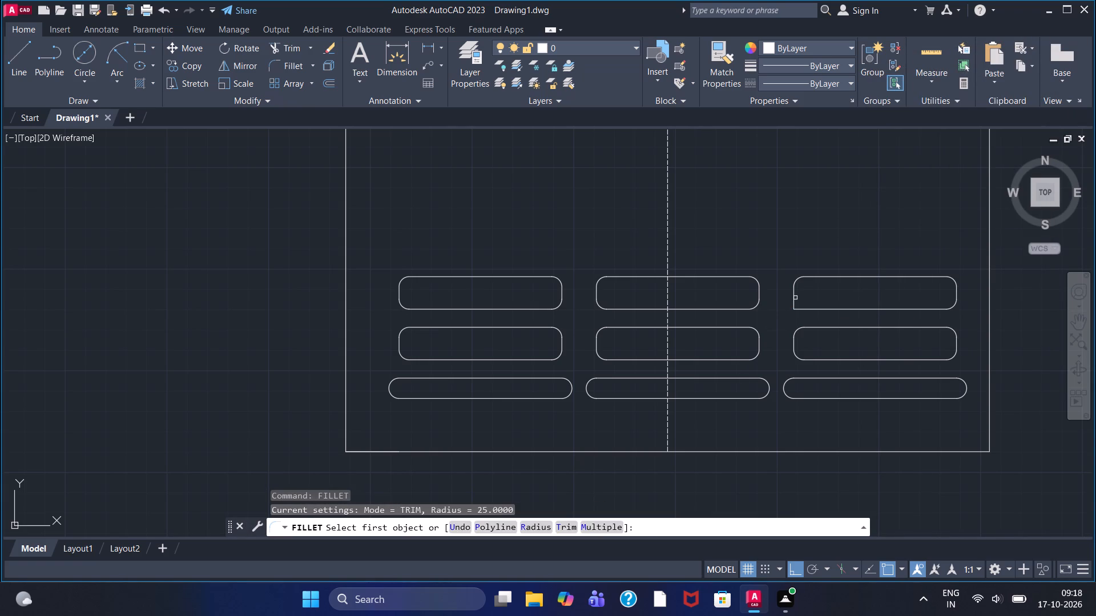
click(795, 298)
click(808, 309)
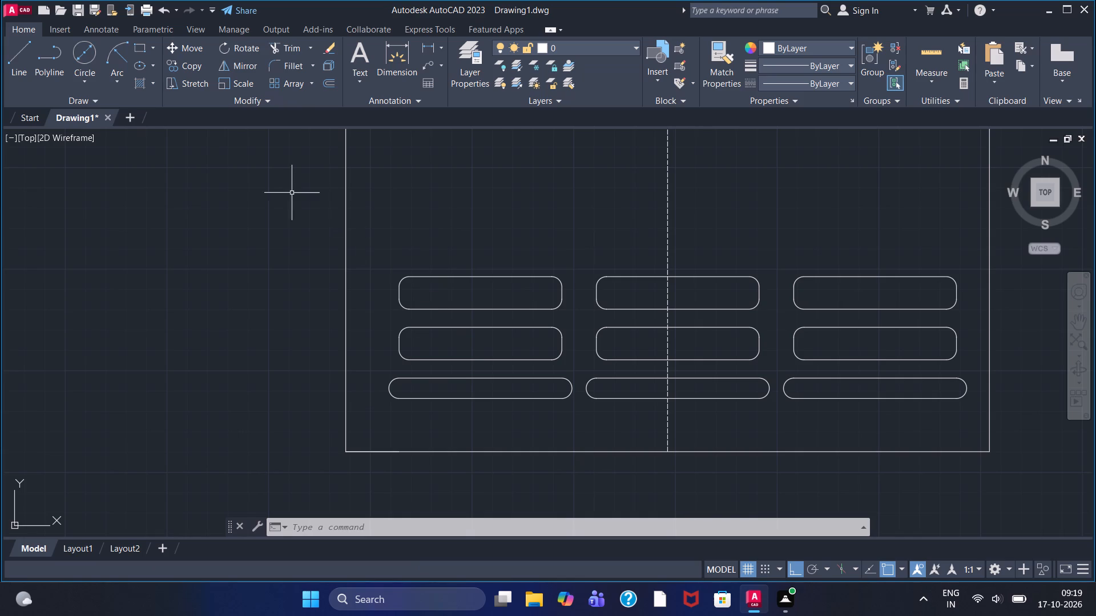
Draw a 45-long helper line up from the first upper-row rectangle's top-left fillet end, plus a short horizontal line leftward from its top.
click(21, 77)
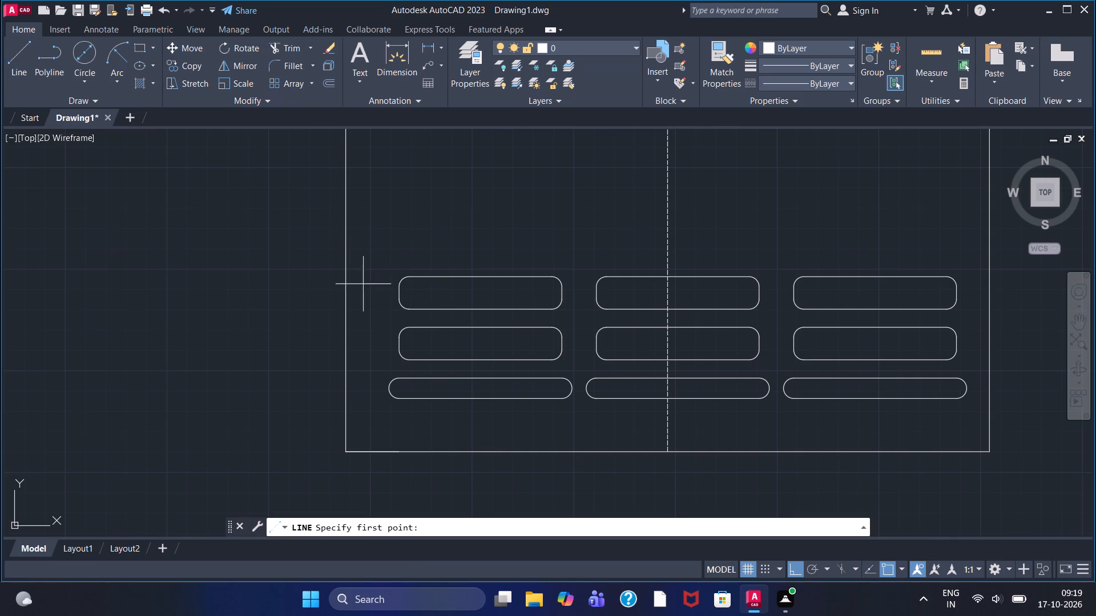
click(408, 277)
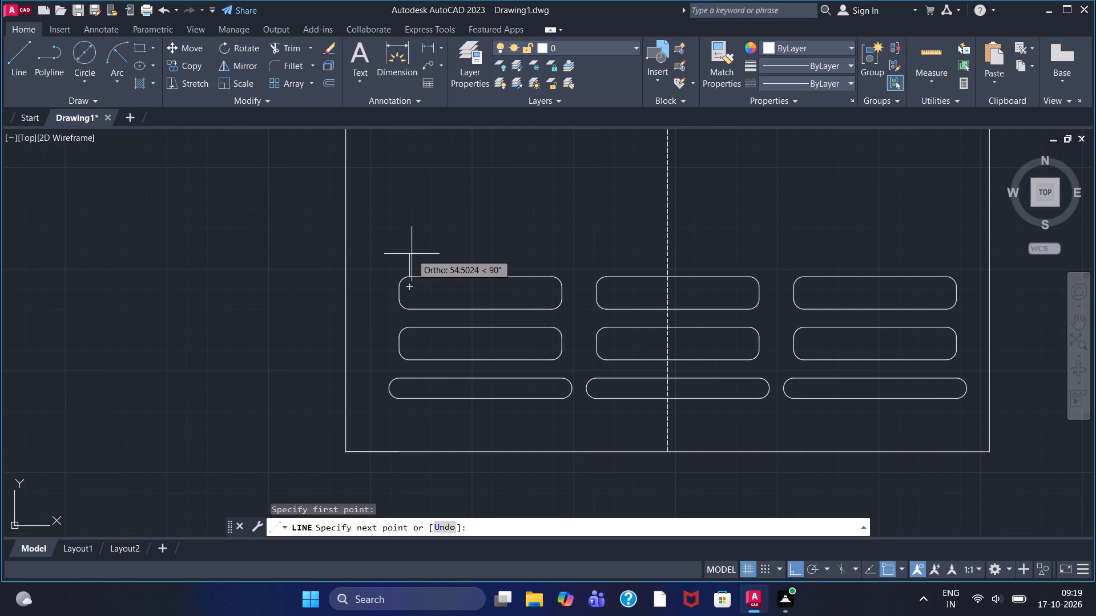
text(45)
key(Return)
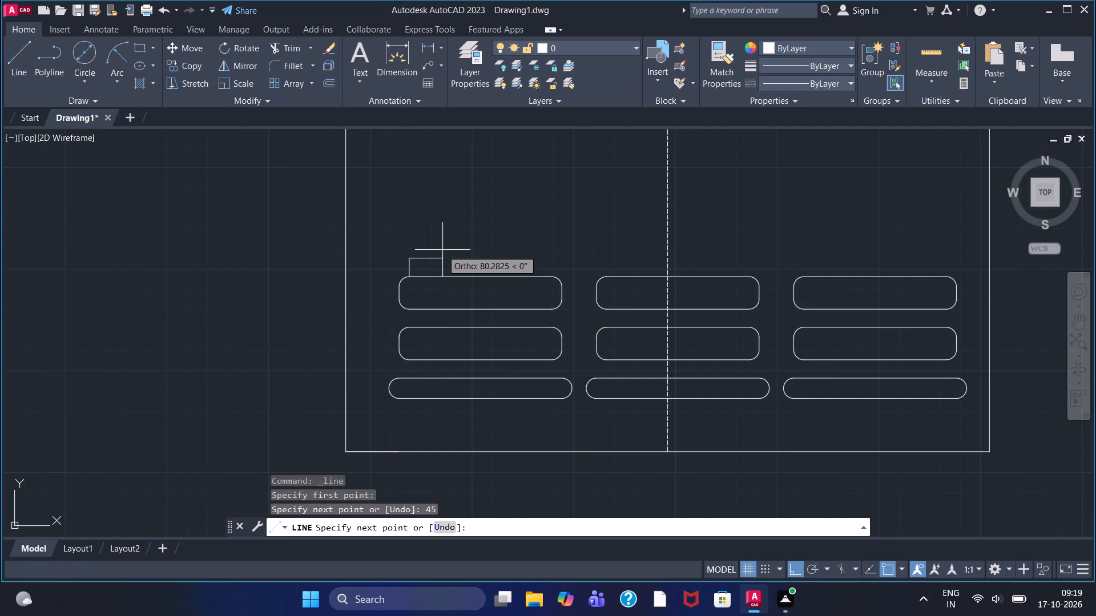
click(377, 256)
key(Escape)
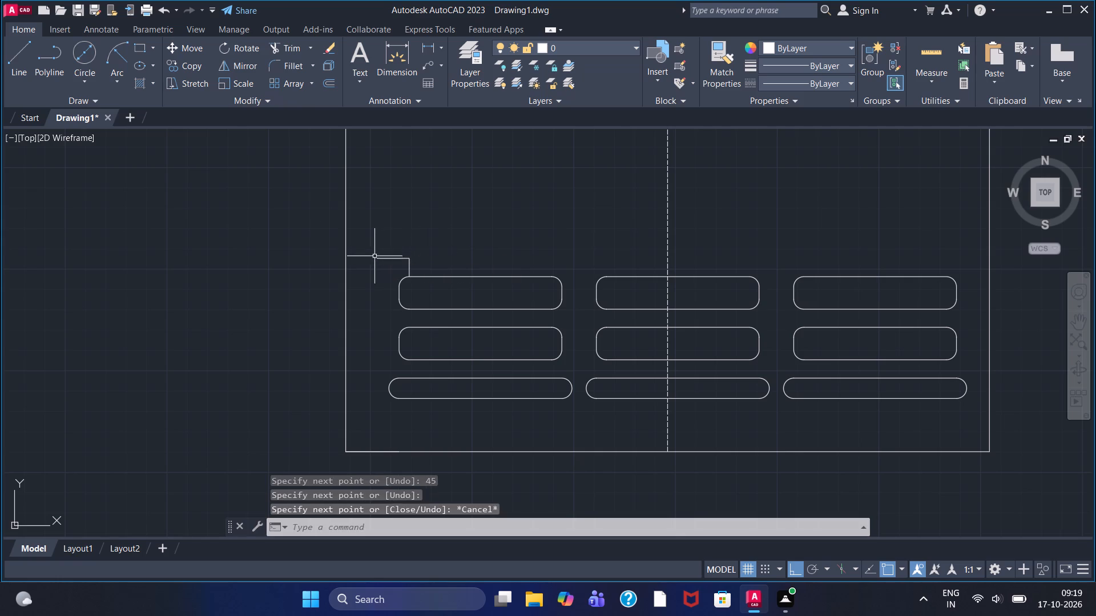
Draw a vertical line from the upper end of the first upper-row rectangle's left side up past the horizontal helper line.
click(11, 74)
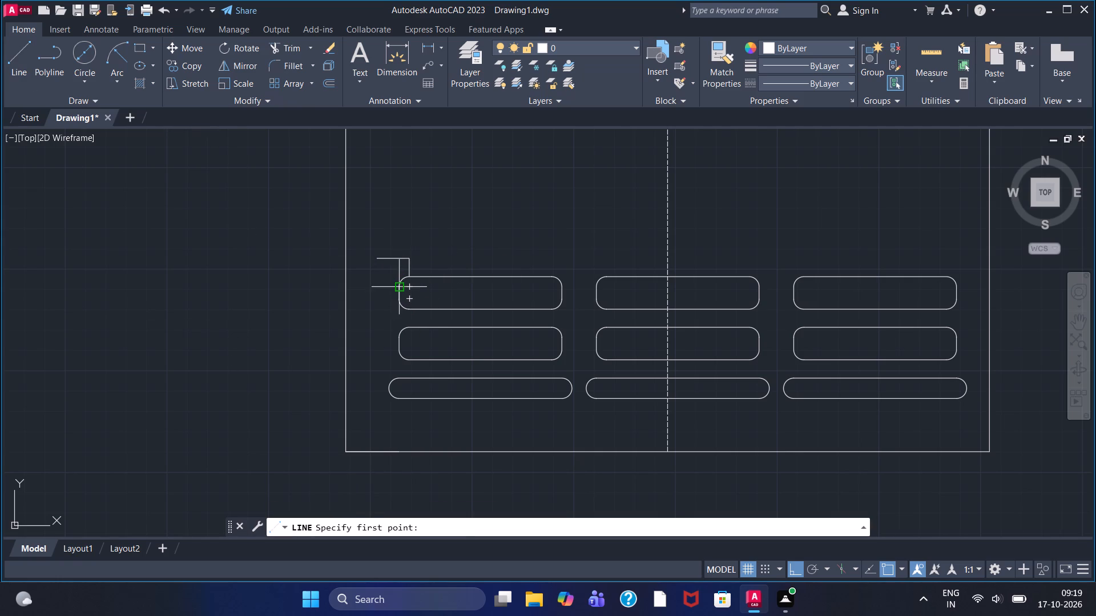
click(396, 286)
click(400, 241)
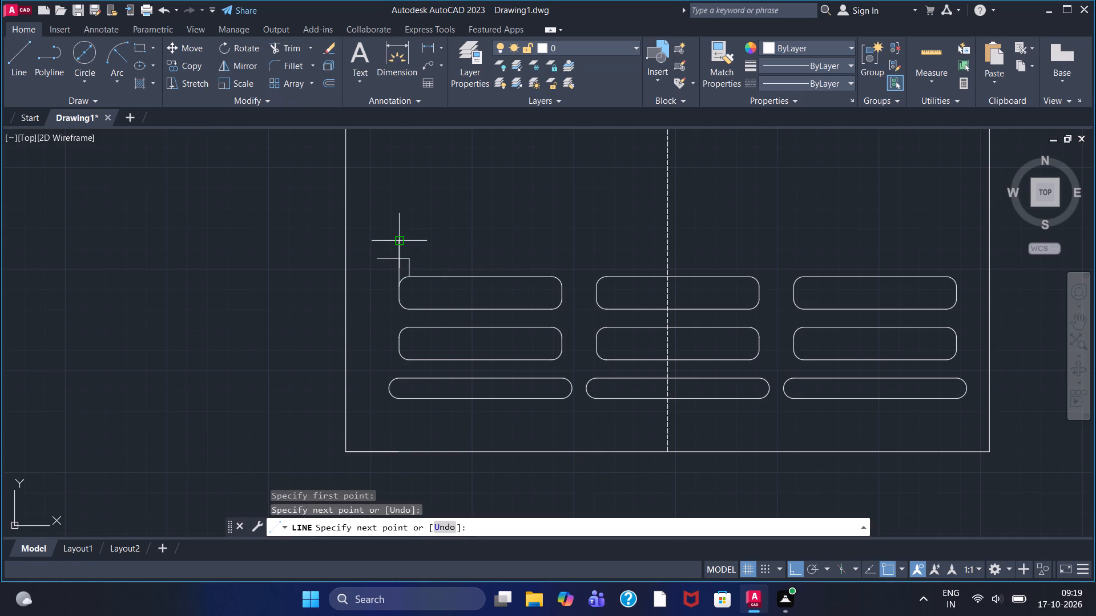
key(Escape)
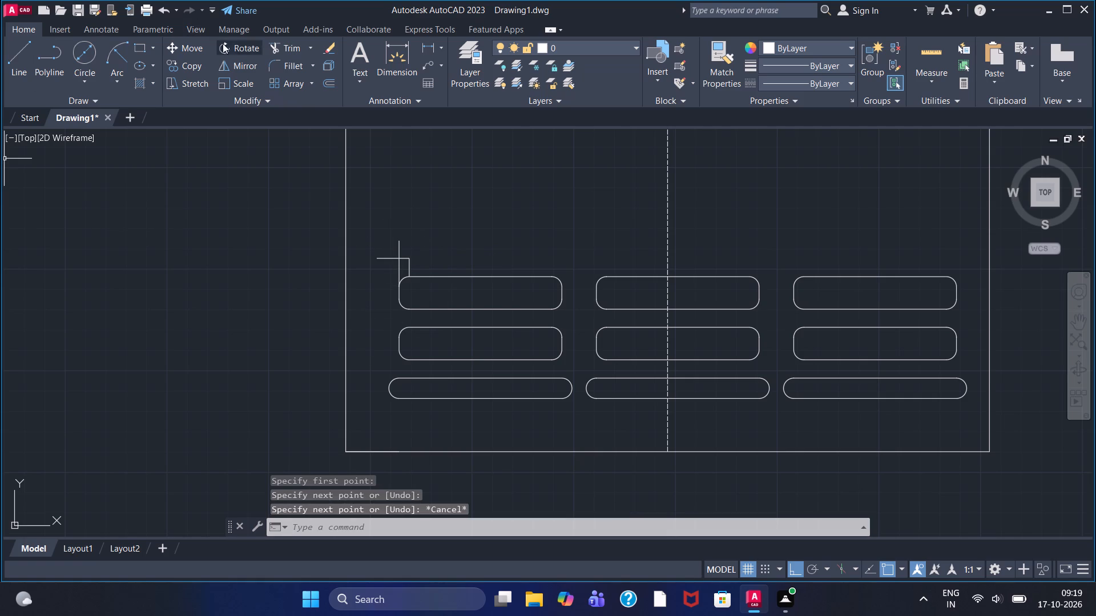
Trim the overhanging ends and remove the horizontal and 45-long helper lines, keeping the vertical line above the rectangle's left side.
click(275, 42)
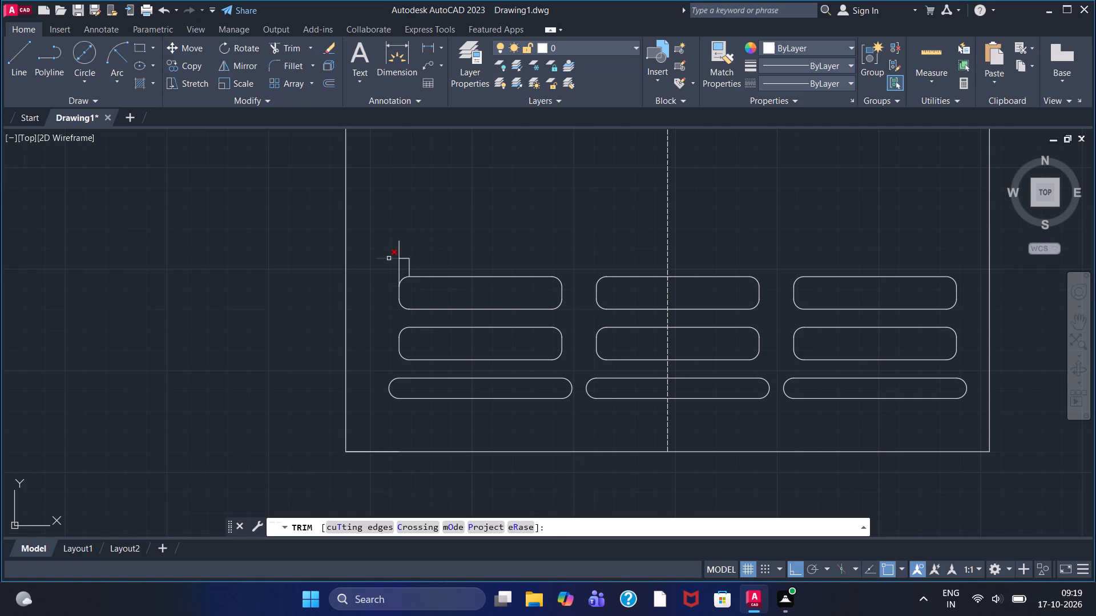
click(388, 260)
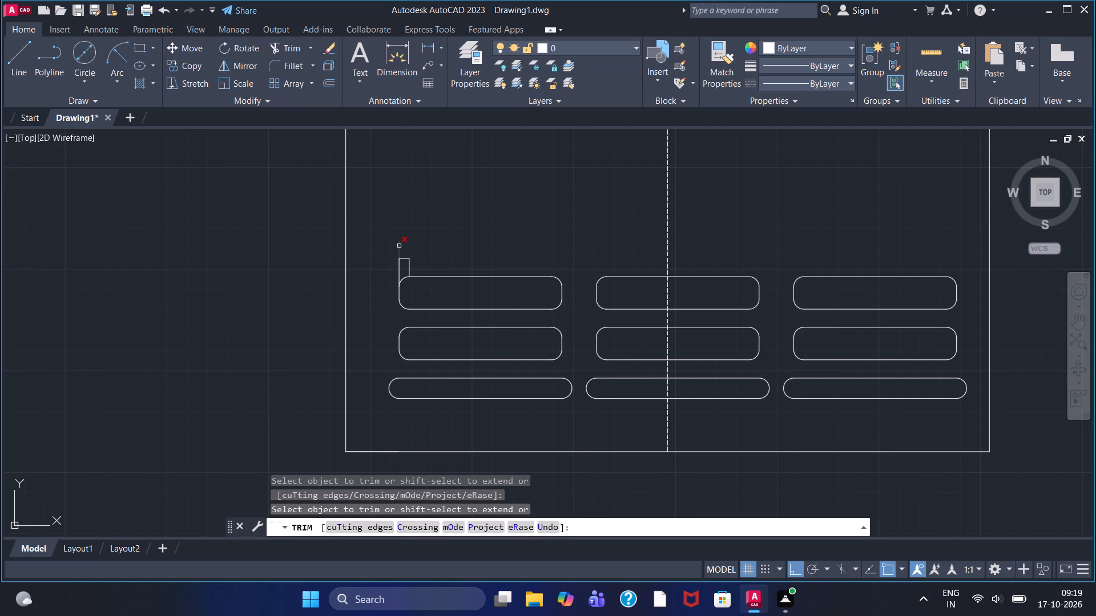
double_click(399, 246)
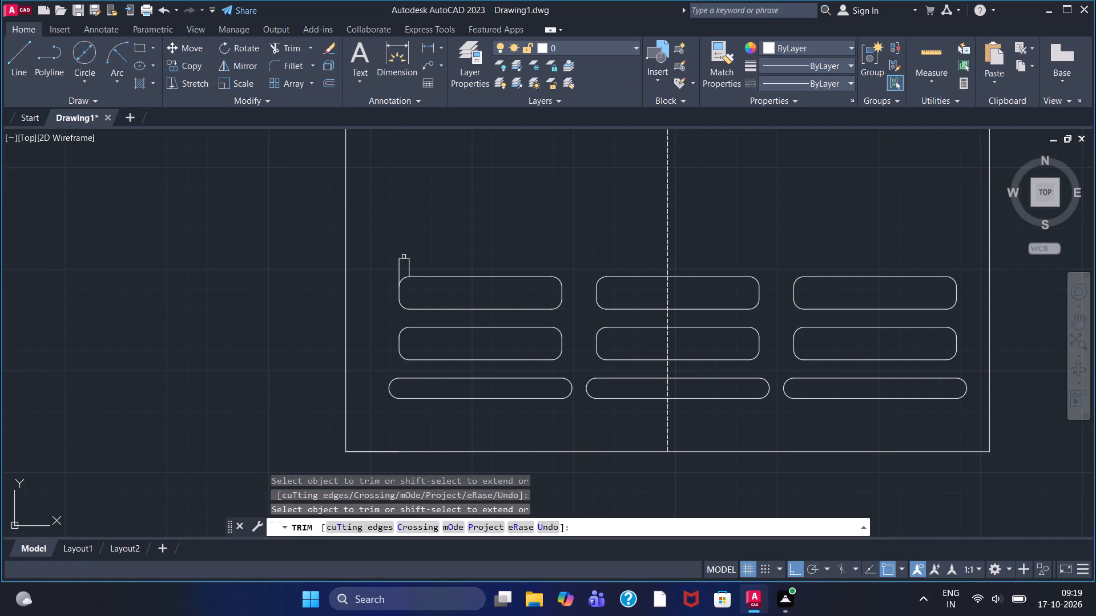
click(404, 257)
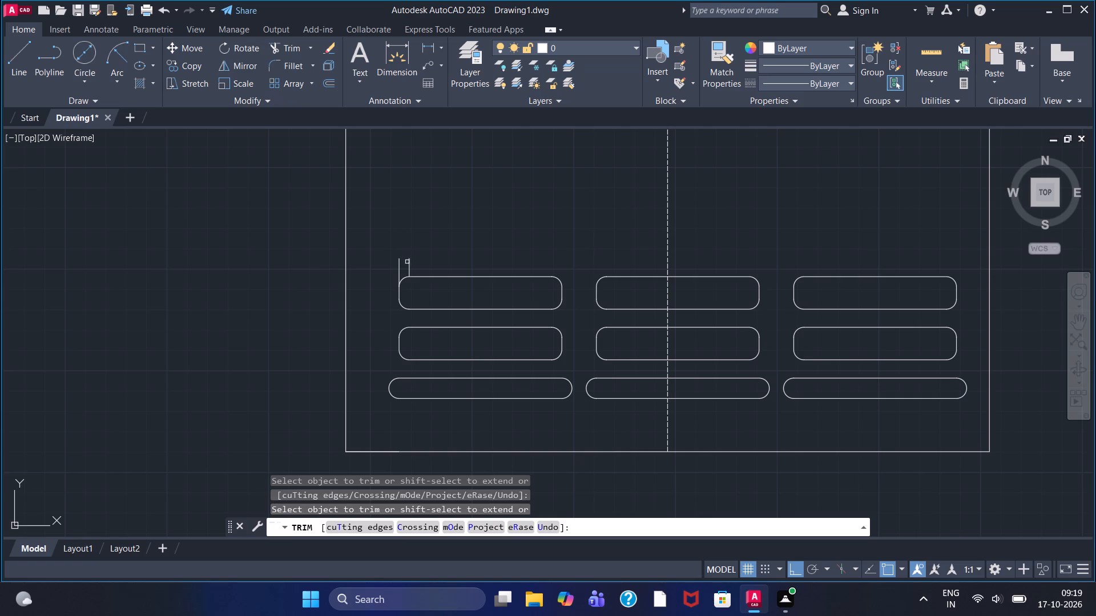
double_click(409, 263)
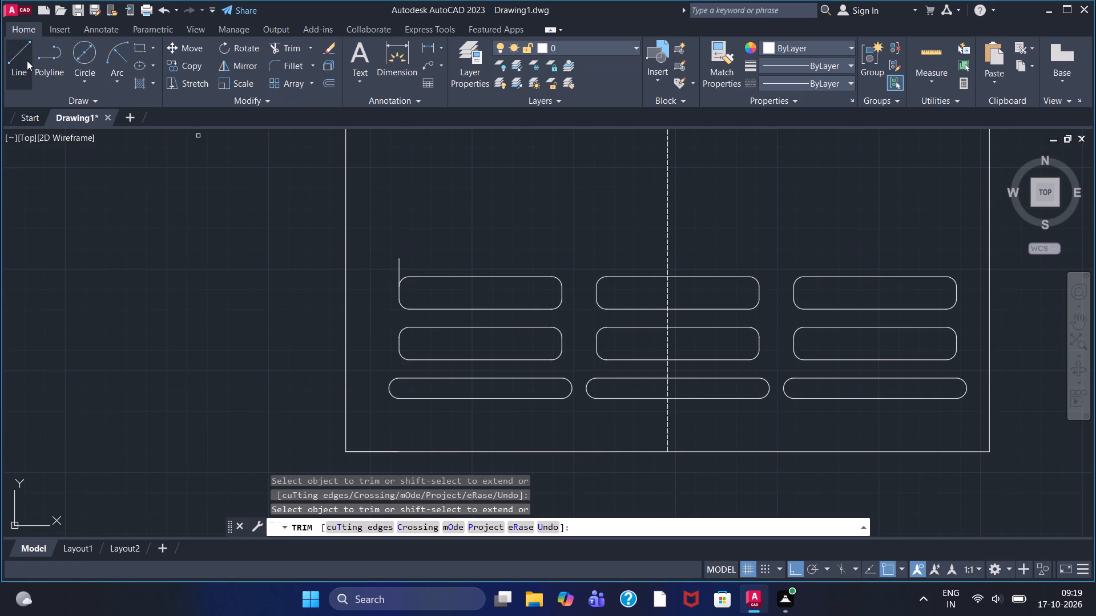
From the top of the vertical helper line, draw an 80-high strip outline about 1400 rightward, returning left past the first rectangle and ending downward.
click(27, 60)
click(400, 256)
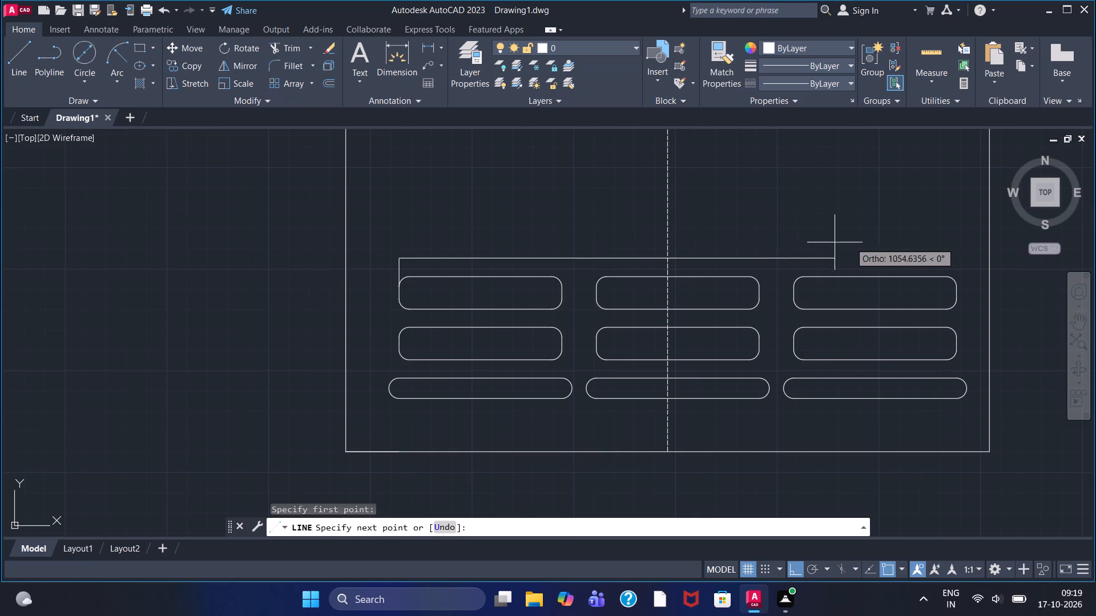
click(972, 242)
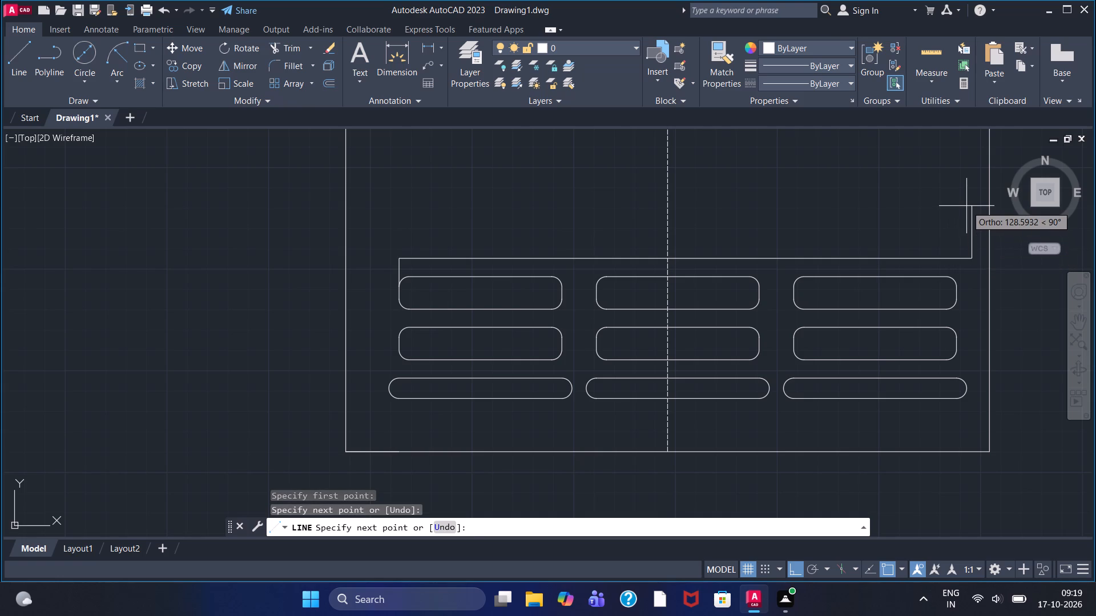
text(80)
key(Return)
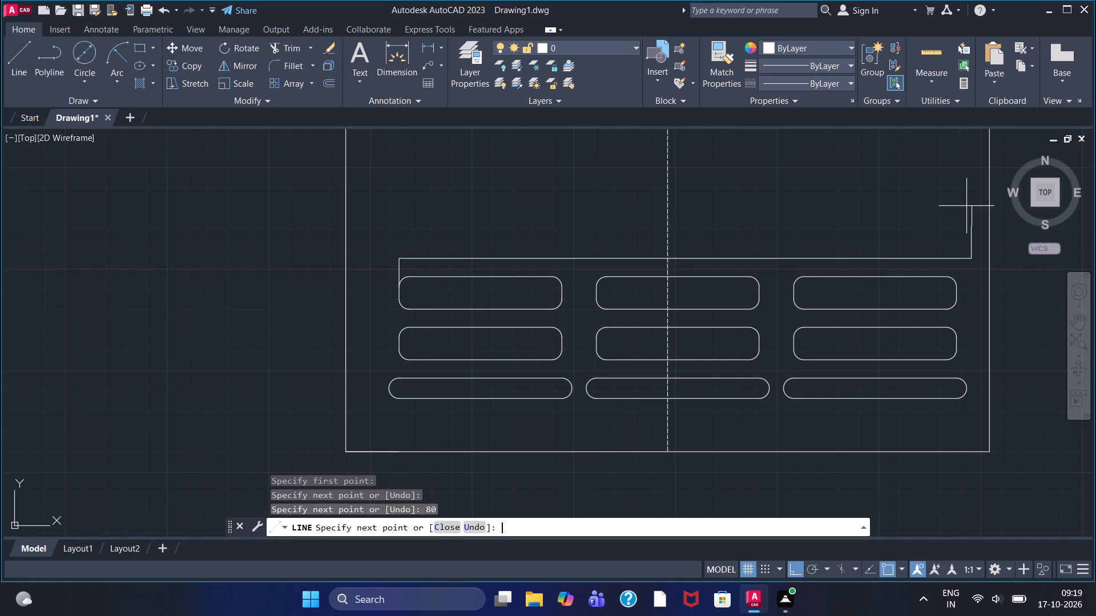
click(380, 223)
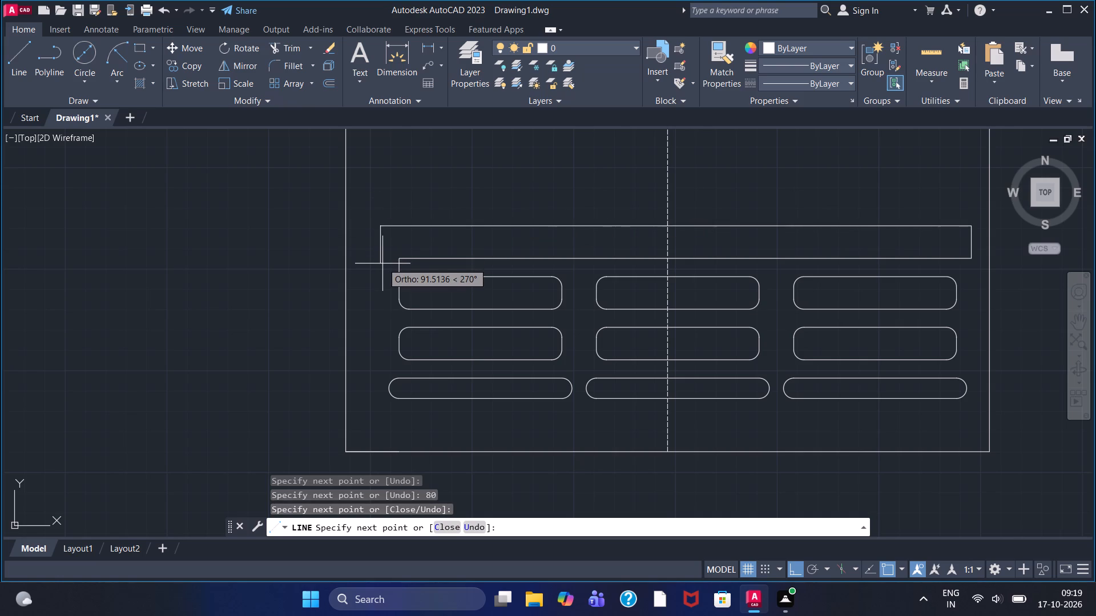
click(377, 262)
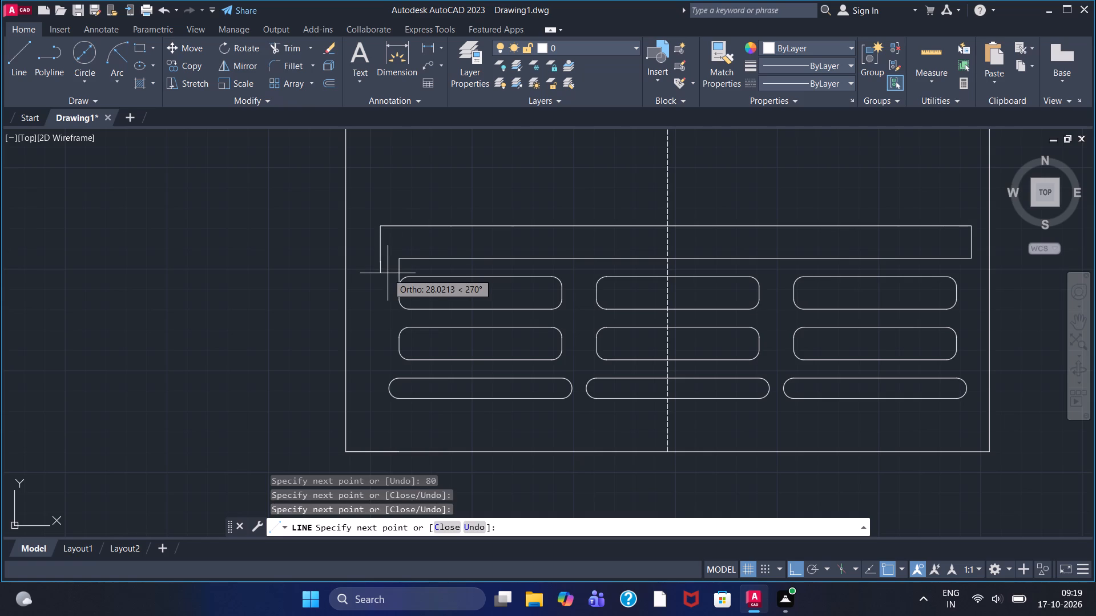
key(Escape)
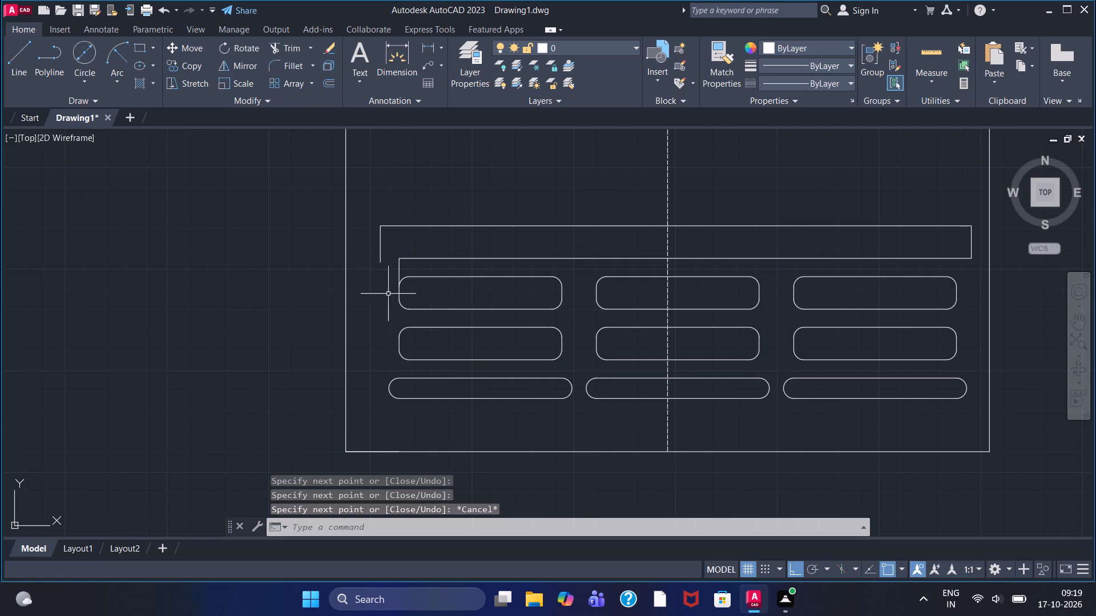
Draw two vertical lines up past the 80-high strip, aligned with the left and right sides of the first upper-row rectangle.
click(17, 58)
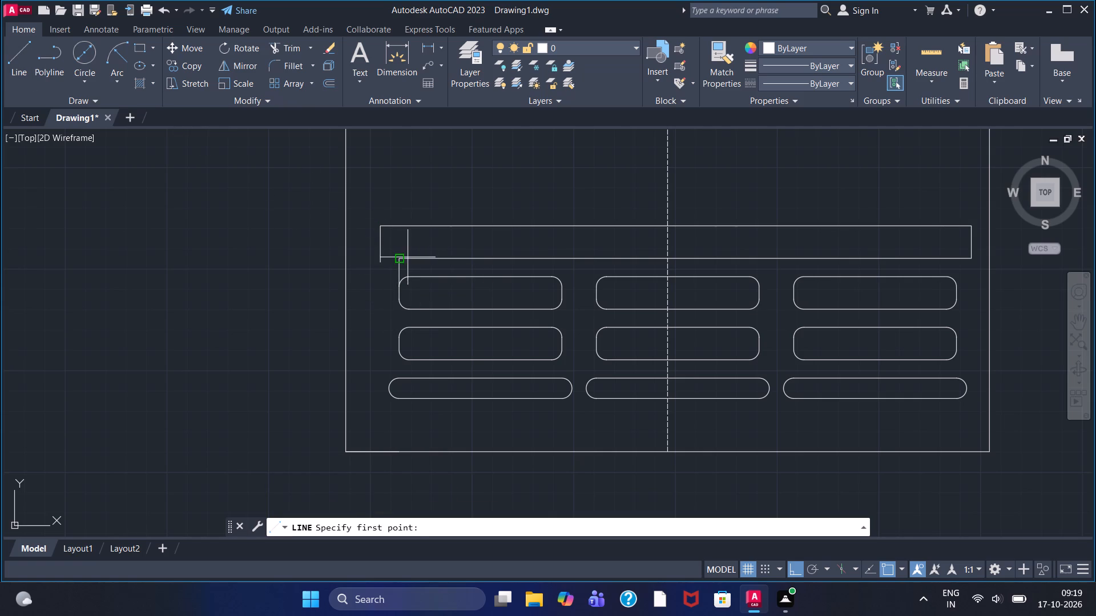
click(406, 258)
click(402, 202)
right_click(415, 188)
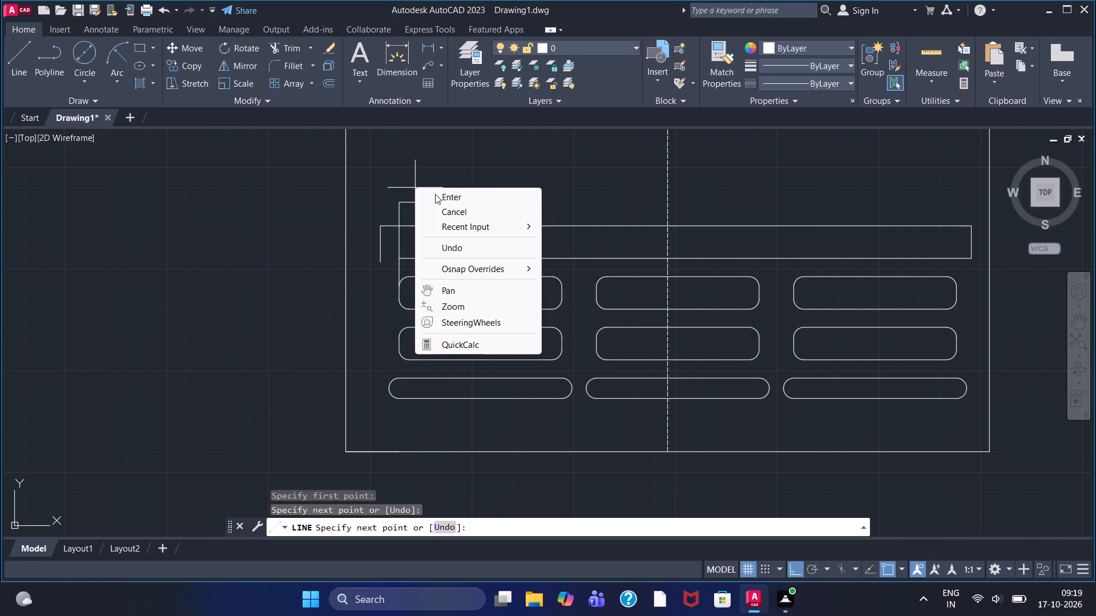
click(436, 194)
click(29, 51)
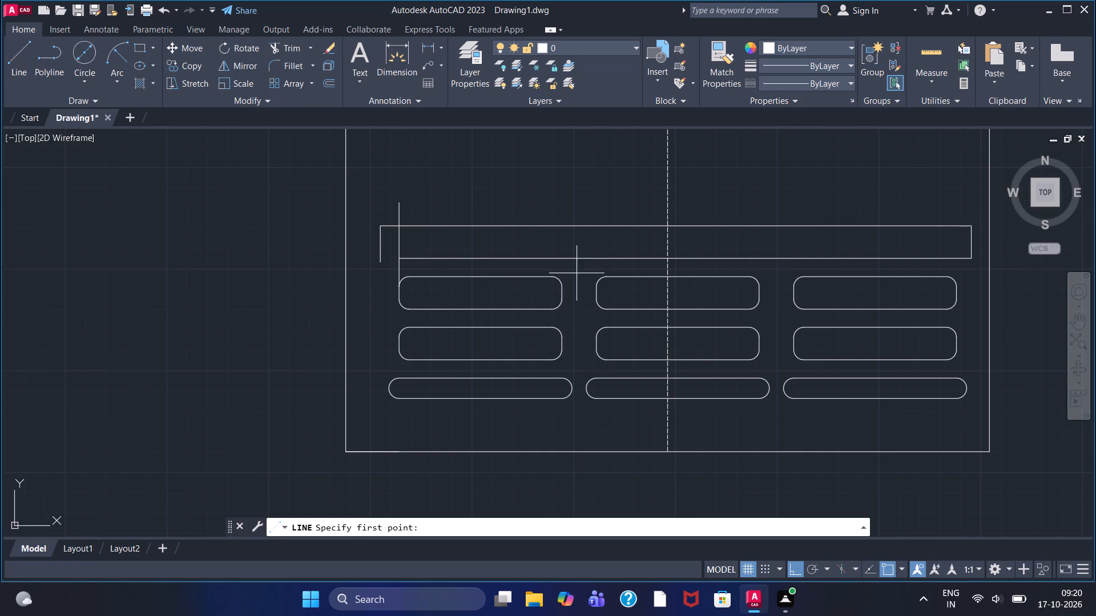
click(561, 284)
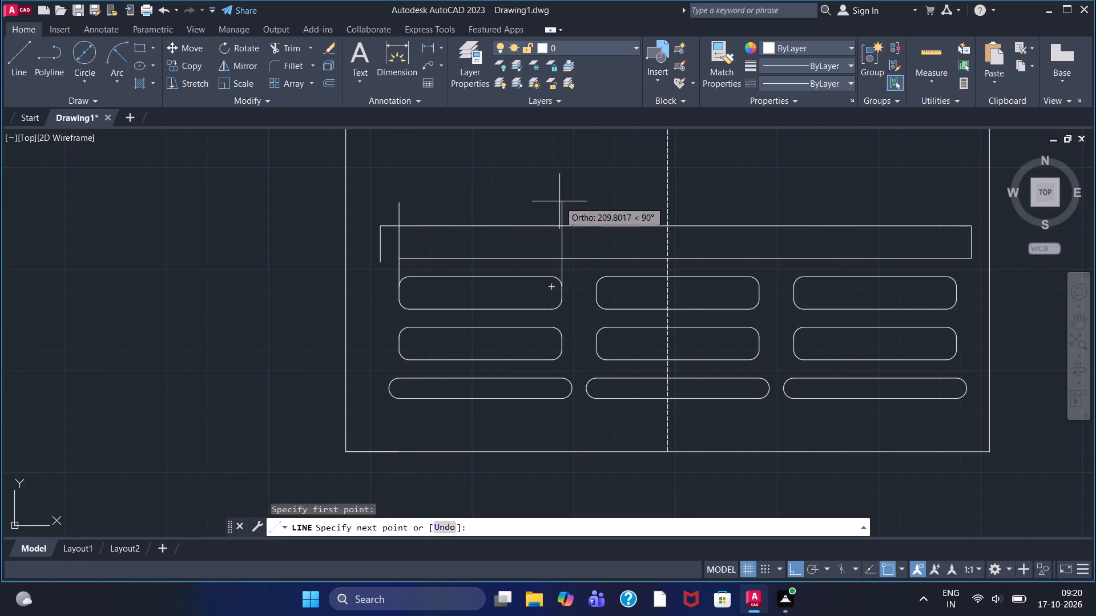
click(559, 201)
right_click(559, 190)
click(571, 194)
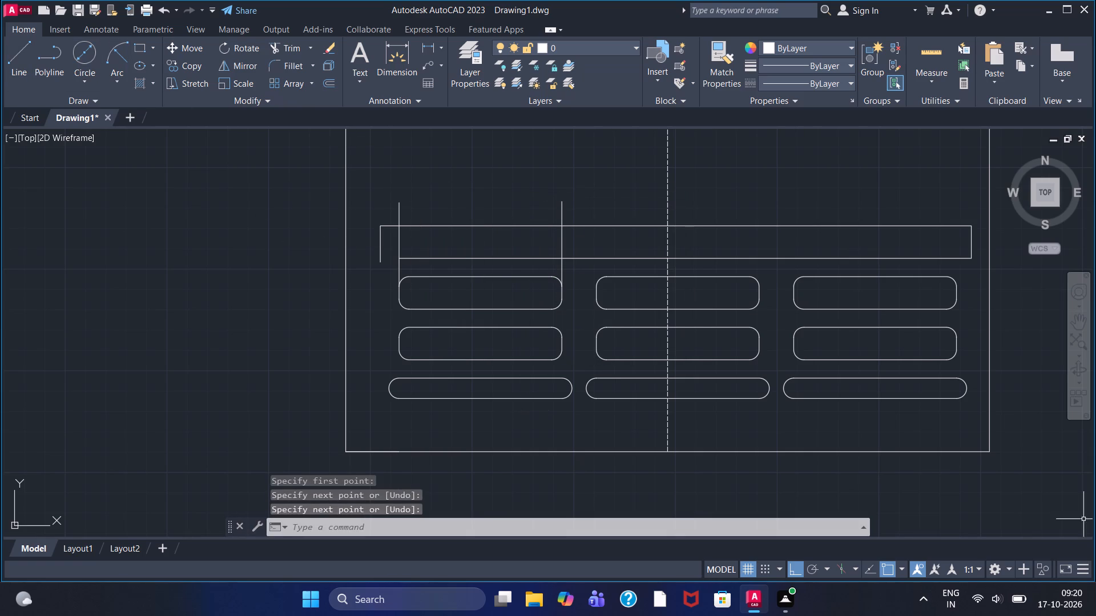
Draw vertical lines from the upper ends of the second upper-row rectangle's left and right sides up past the 80-high strip.
click(17, 55)
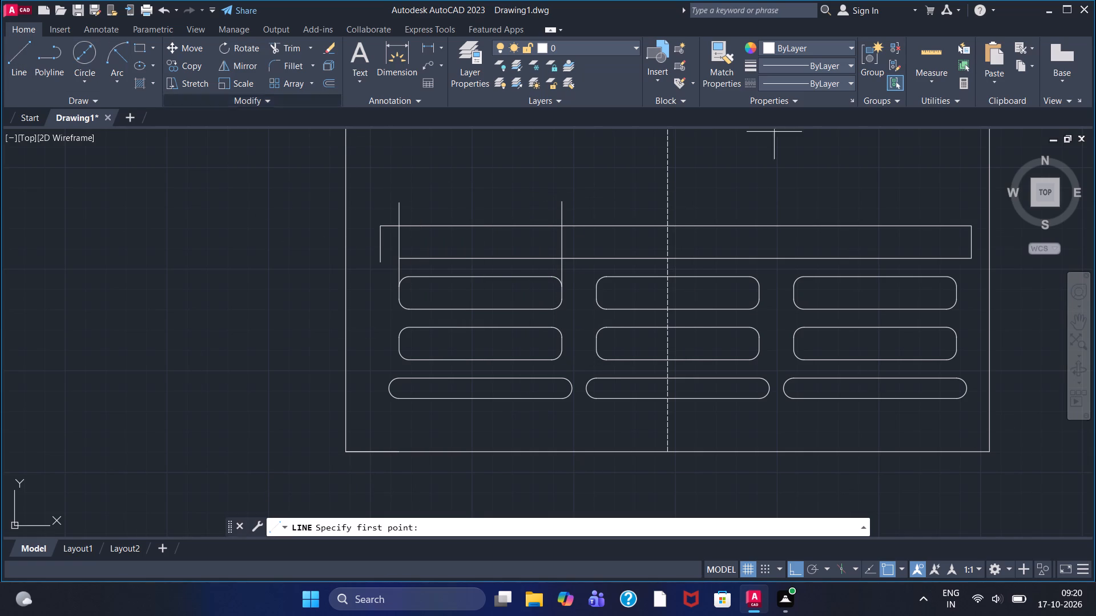
click(591, 282)
click(610, 172)
right_click(610, 172)
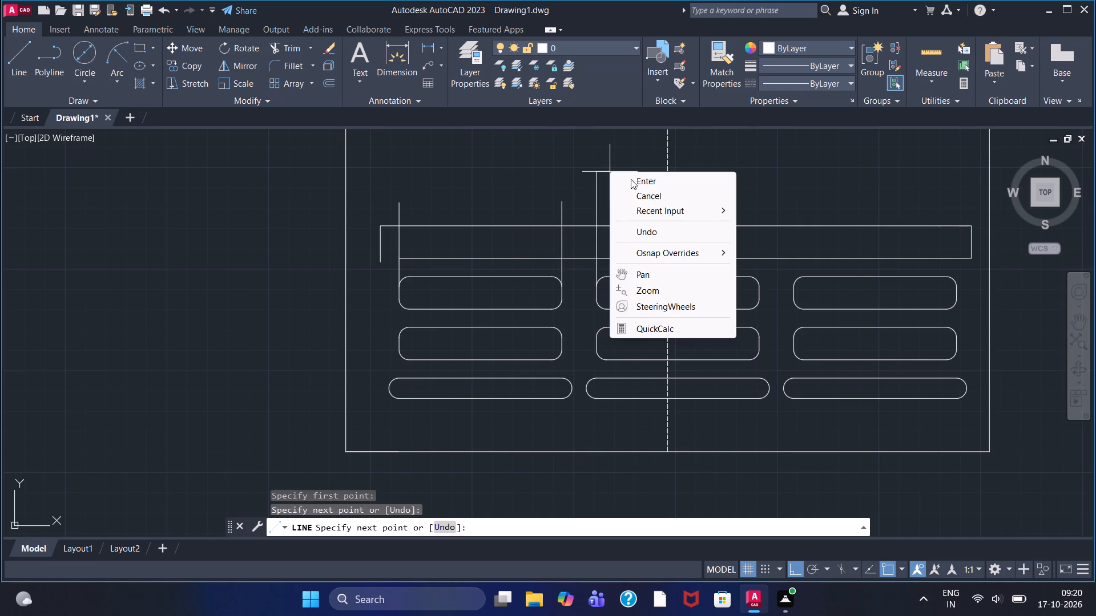
click(631, 180)
click(16, 52)
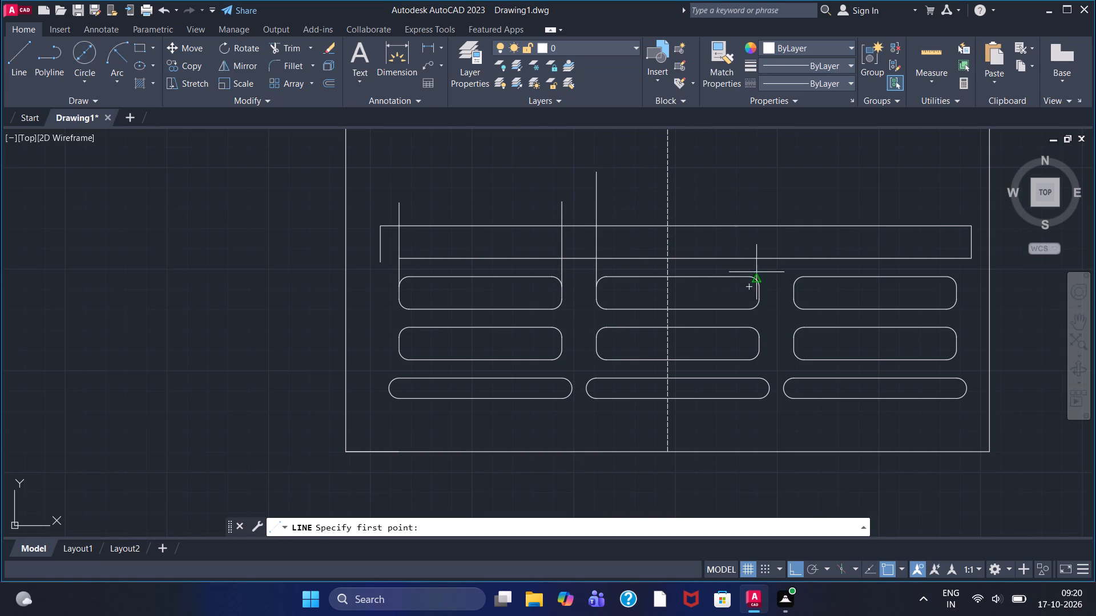
click(763, 286)
click(751, 192)
right_click(751, 188)
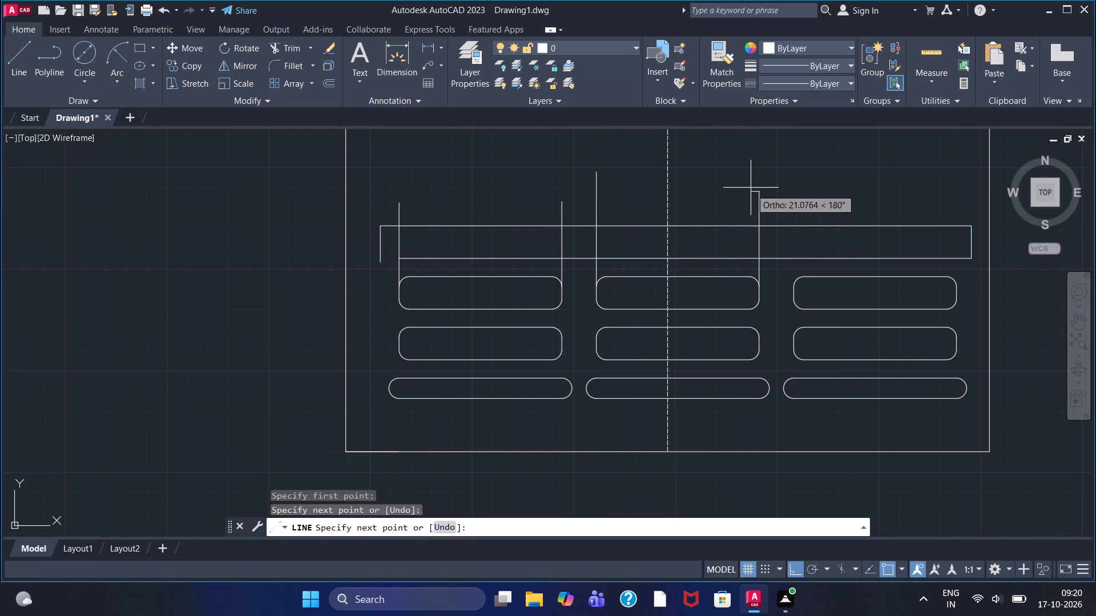
click(764, 191)
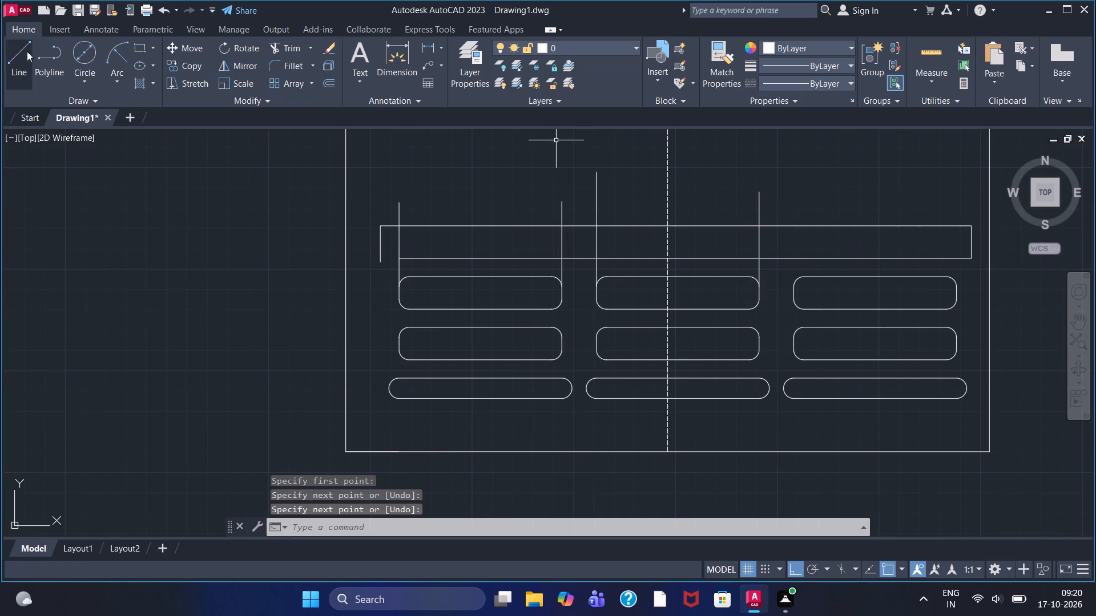
Draw vertical lines from the upper ends of the third upper-row rectangle's left and right sides up past the 80-high strip.
click(33, 54)
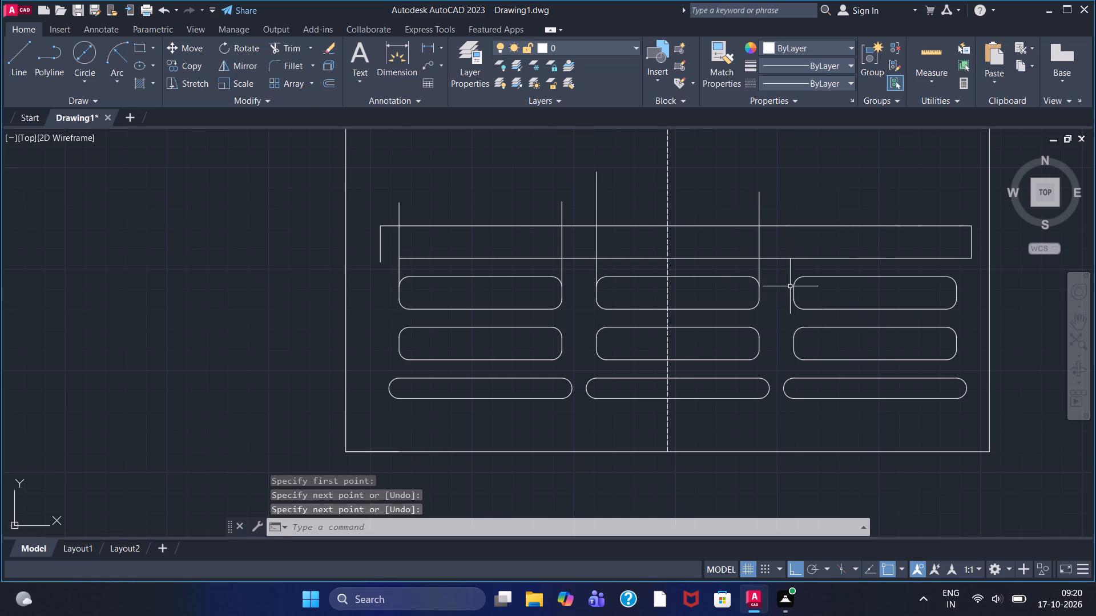
click(19, 50)
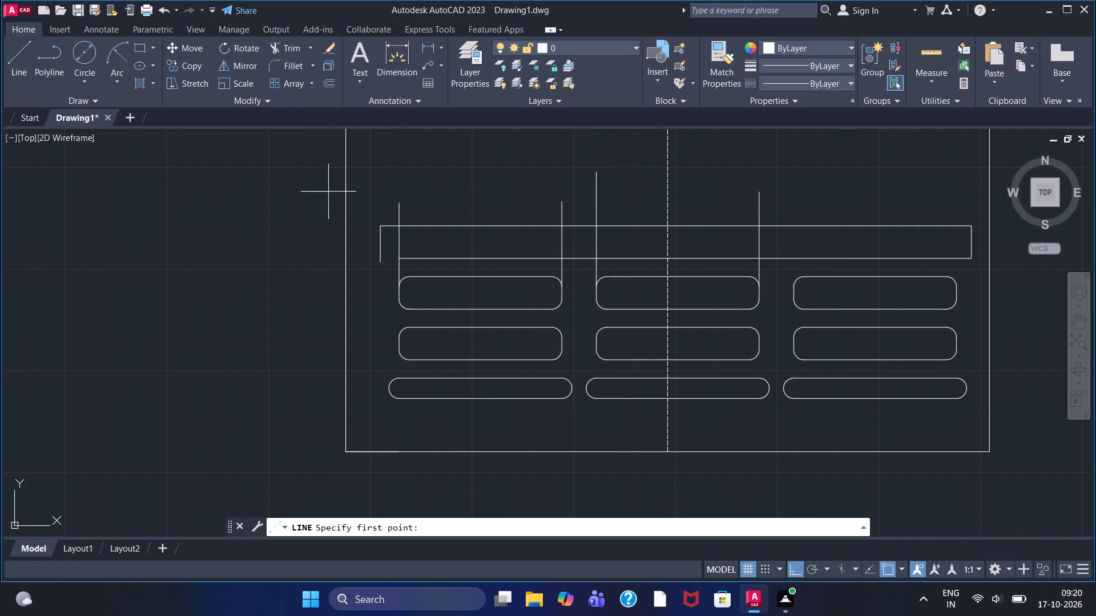
click(798, 283)
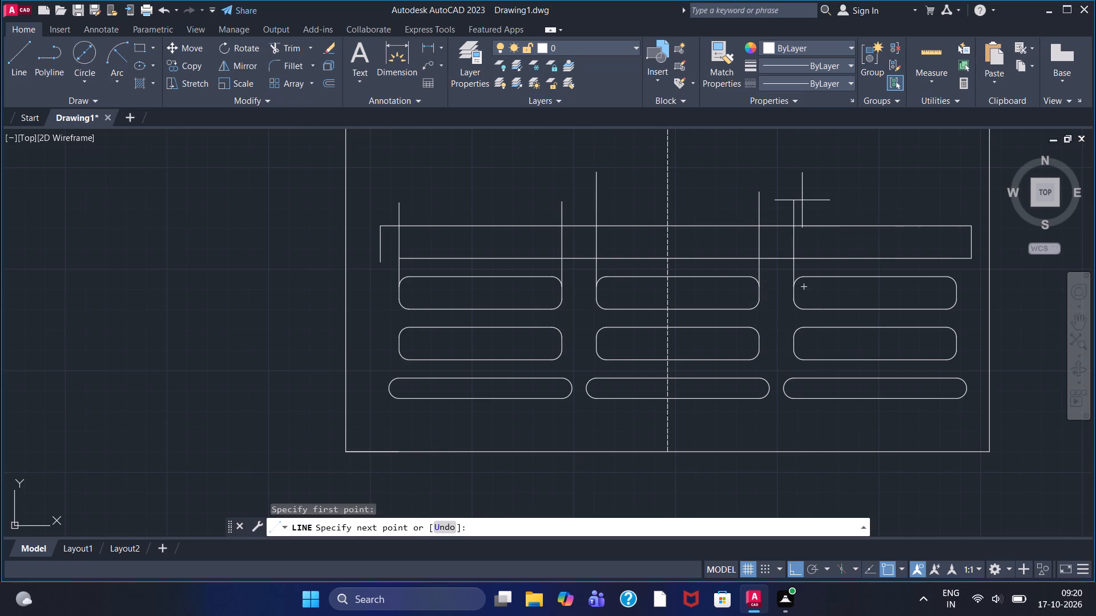
click(802, 200)
right_click(802, 200)
click(829, 207)
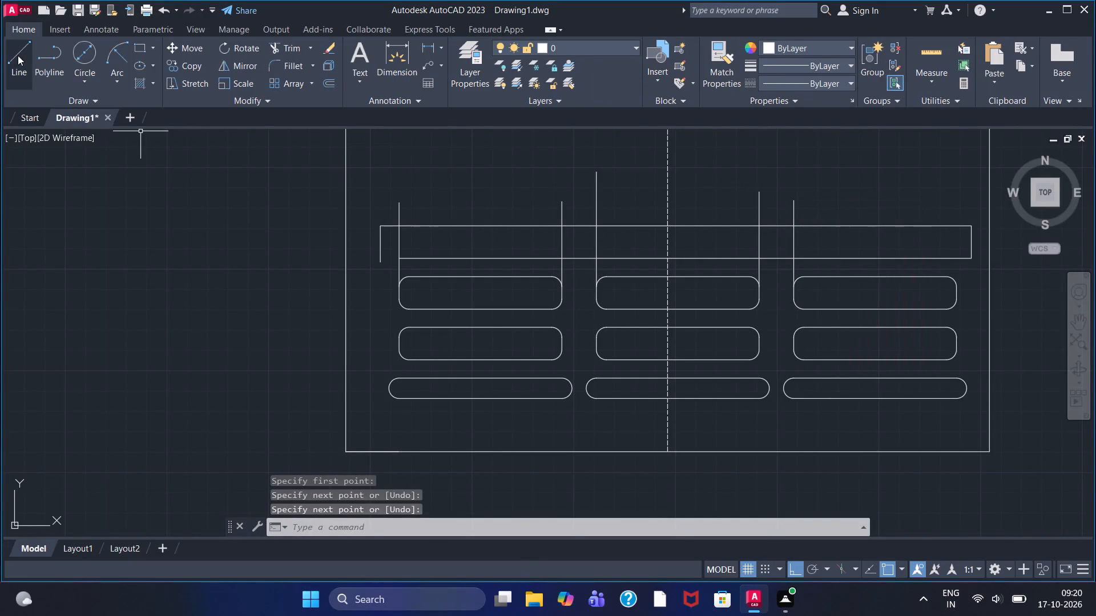
click(18, 55)
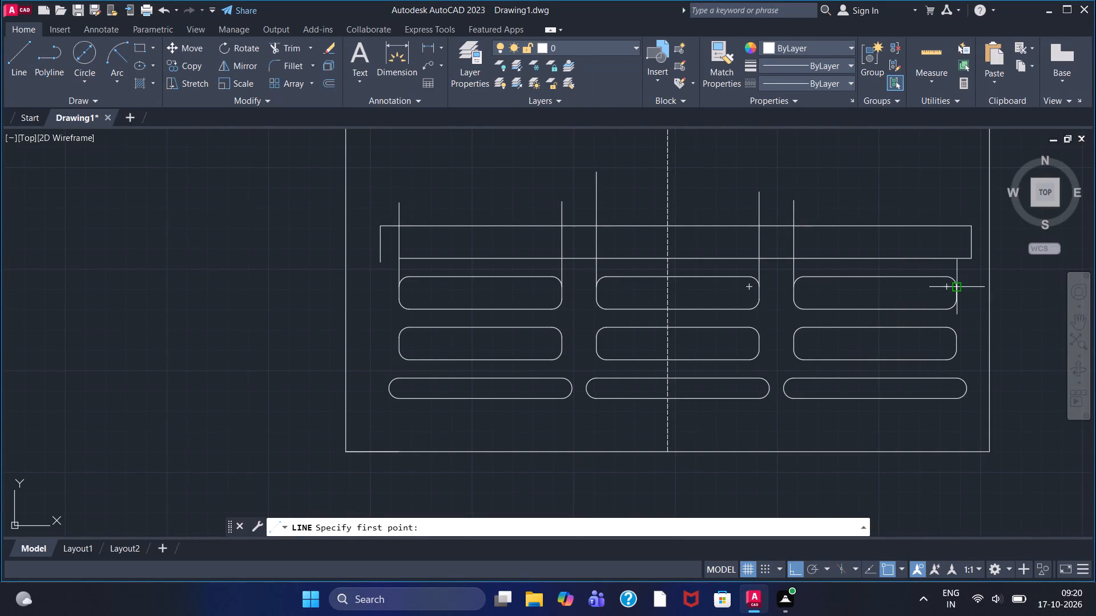
click(960, 287)
click(947, 198)
right_click(934, 178)
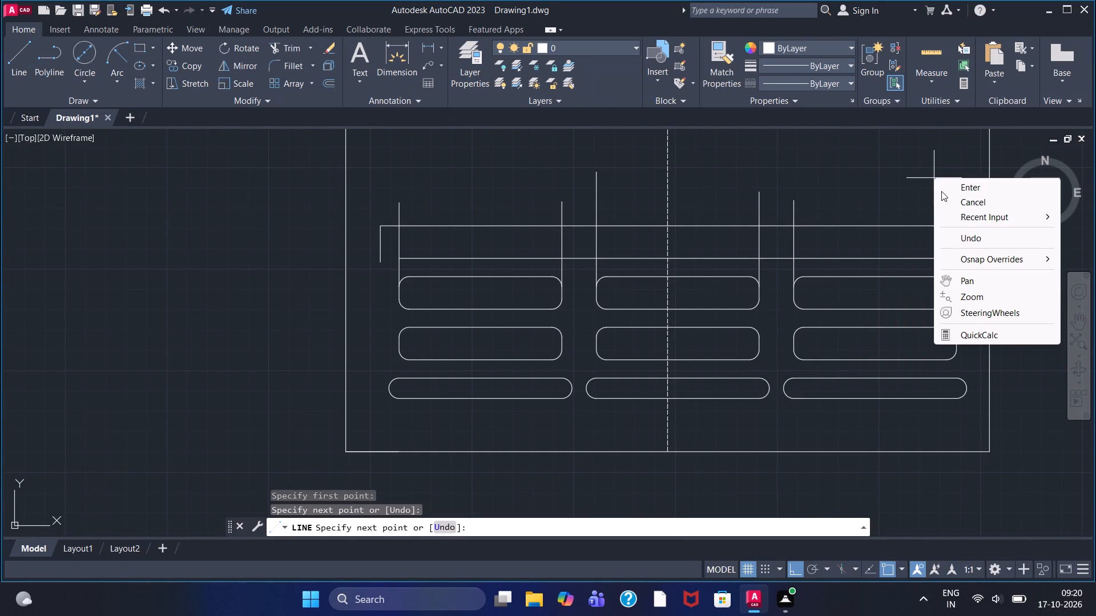
click(950, 180)
Trim the strip's left overhang, the vertical line ends, and the gap between the first two columns, leaving the first new rectangle separate.
click(279, 45)
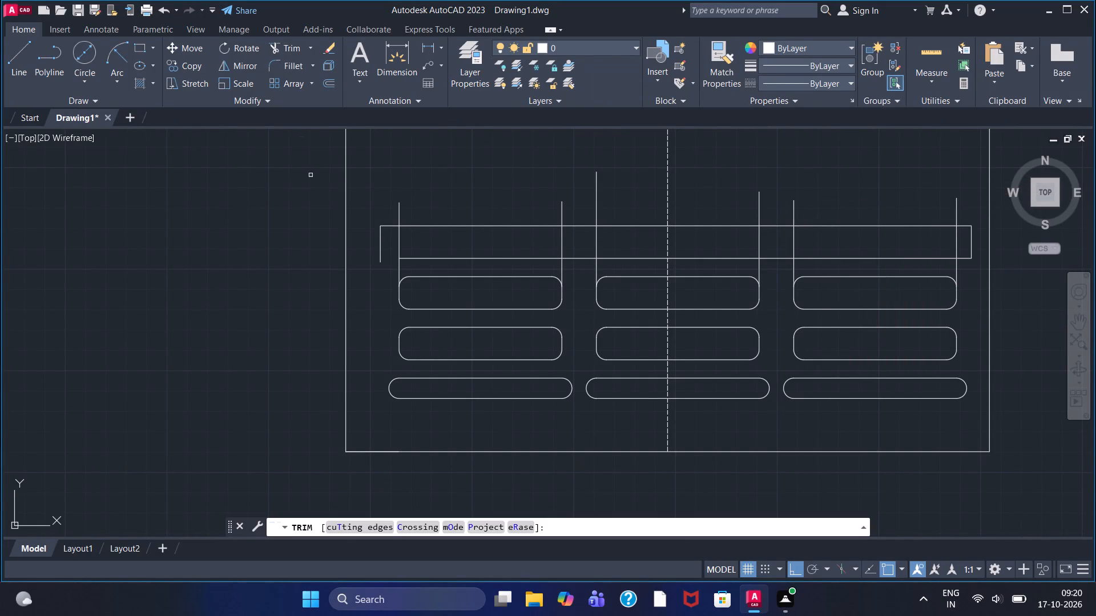
click(380, 238)
click(386, 225)
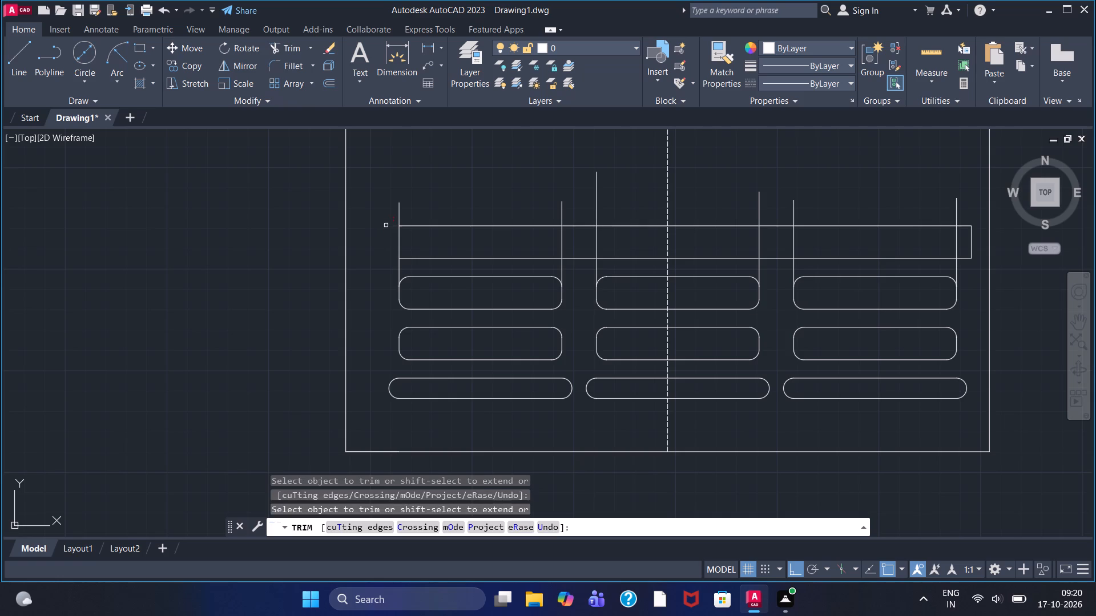
click(399, 213)
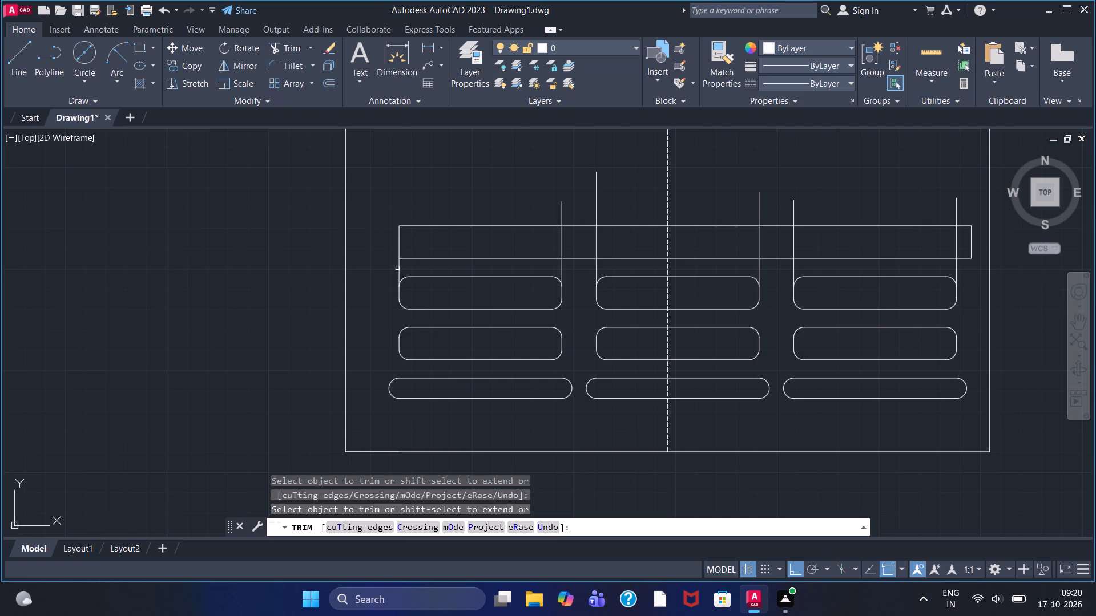
click(400, 271)
click(561, 209)
click(597, 206)
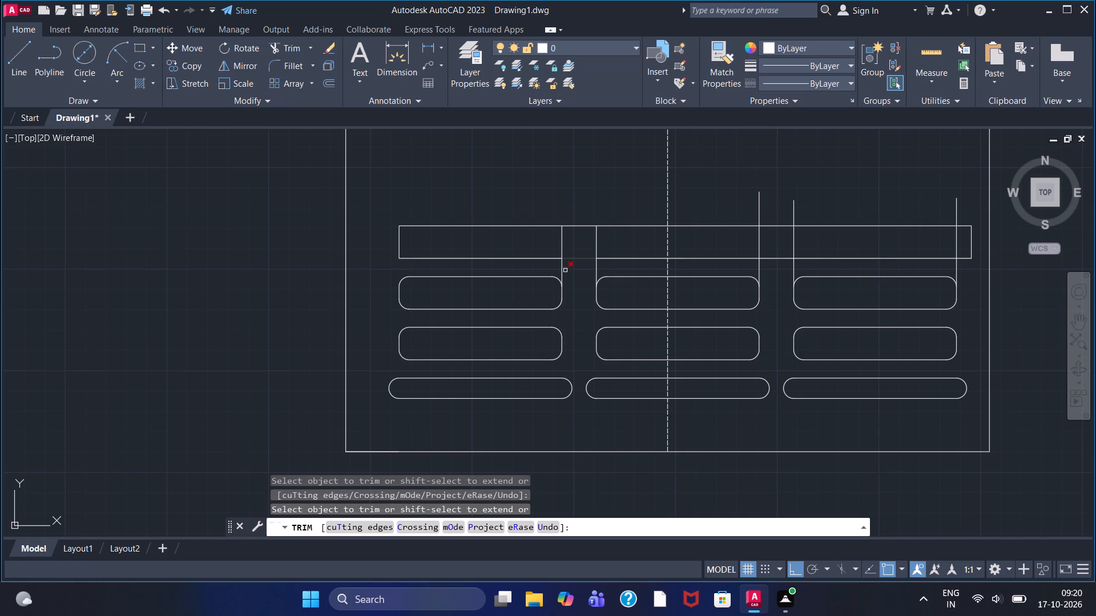
click(562, 271)
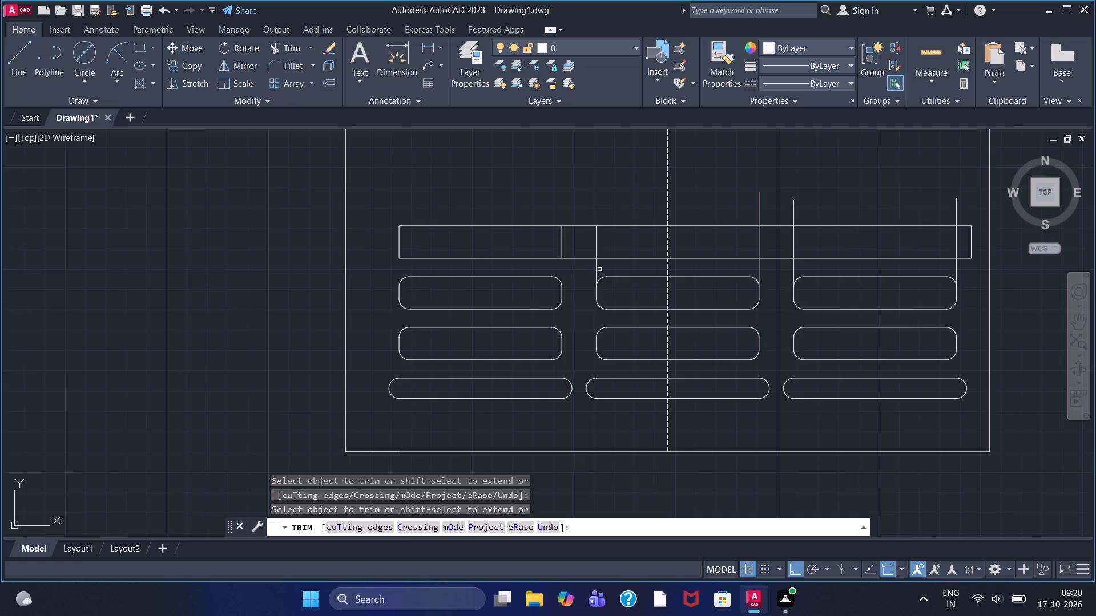
click(596, 269)
click(575, 259)
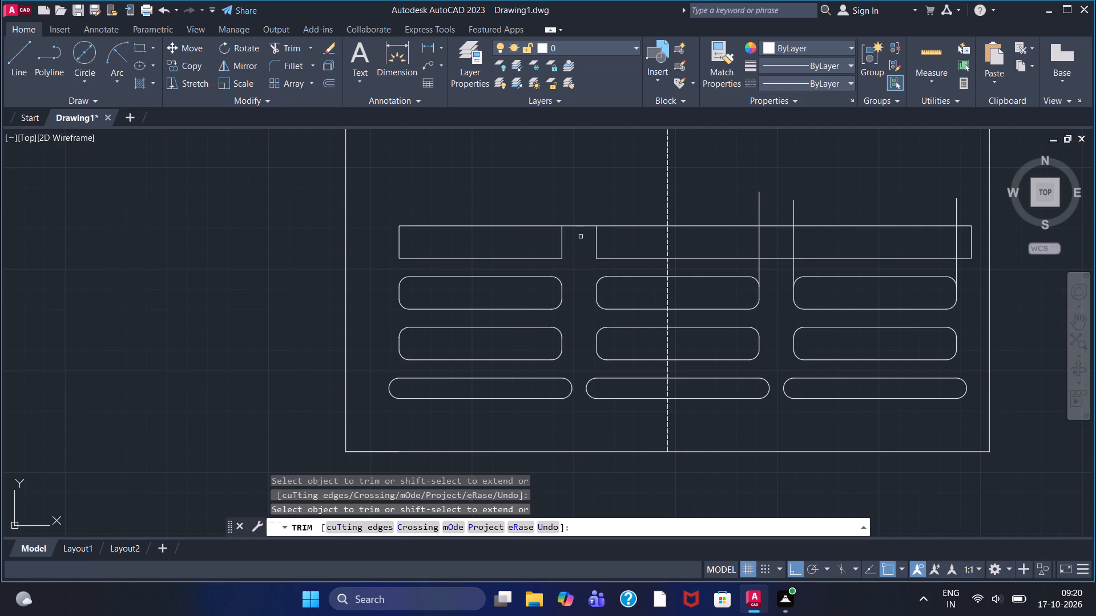
click(581, 226)
Trim the remaining vertical line ends, the strip's right overhang, and the gap between the second and third columns, leaving two separate top-row rectangles.
click(760, 206)
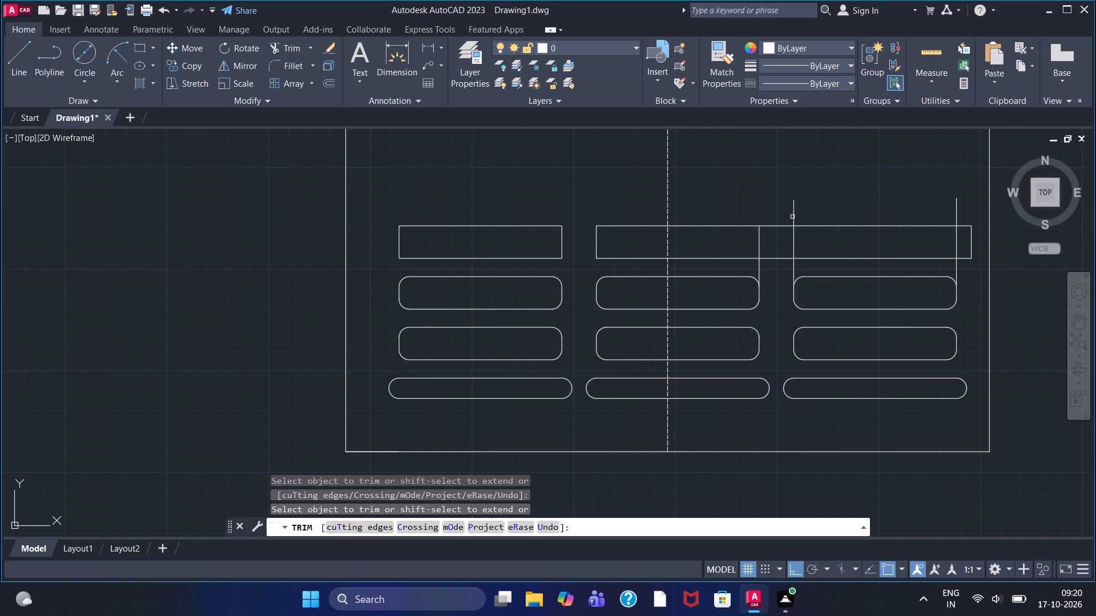
click(793, 216)
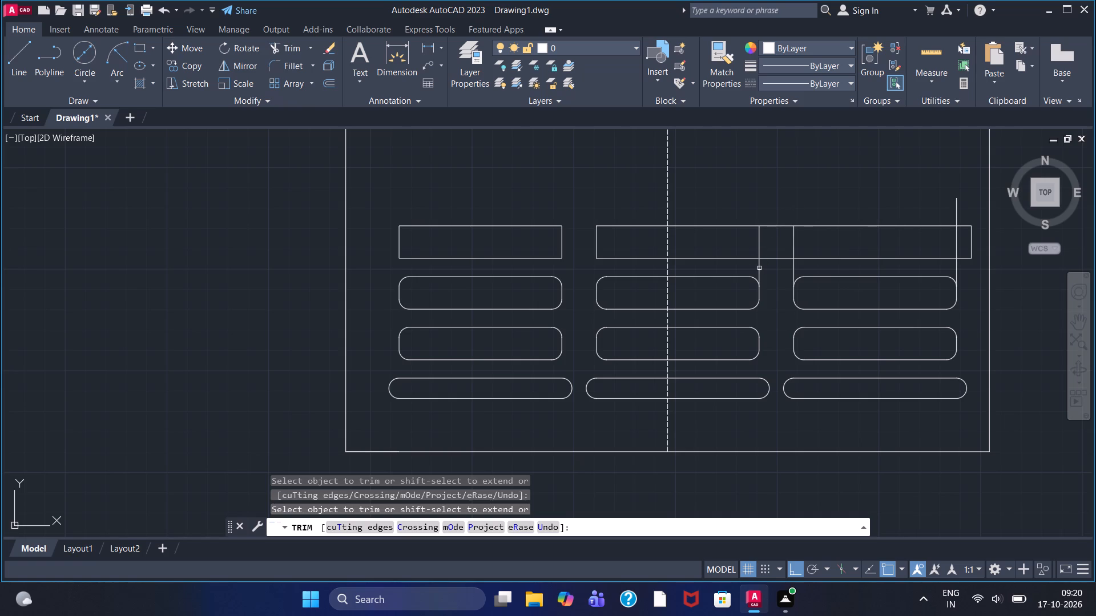
click(759, 268)
click(792, 267)
click(958, 268)
click(956, 211)
click(965, 225)
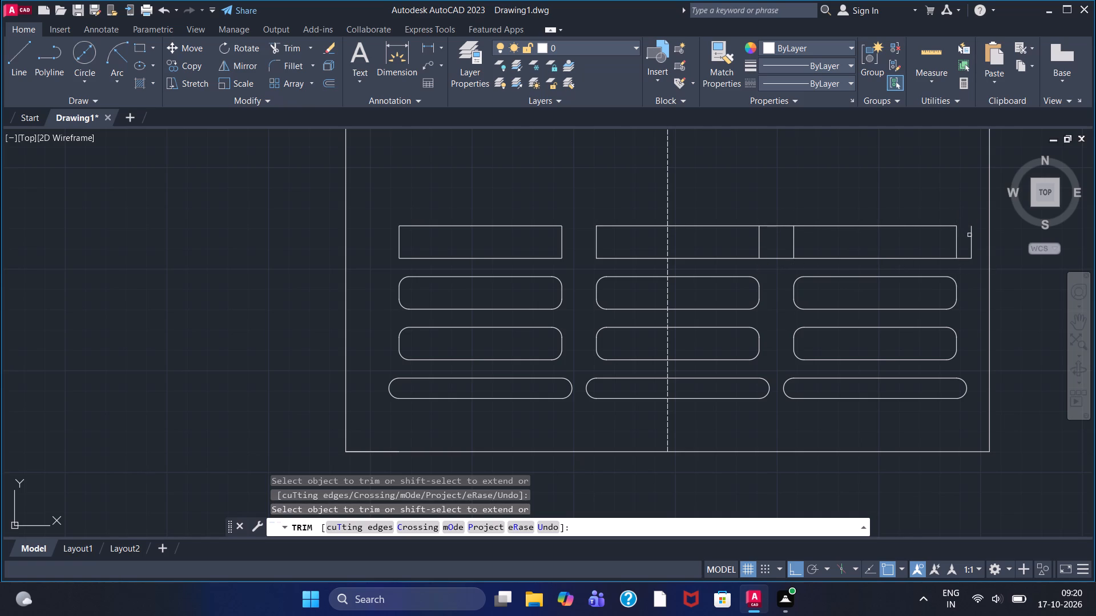
click(972, 240)
click(964, 260)
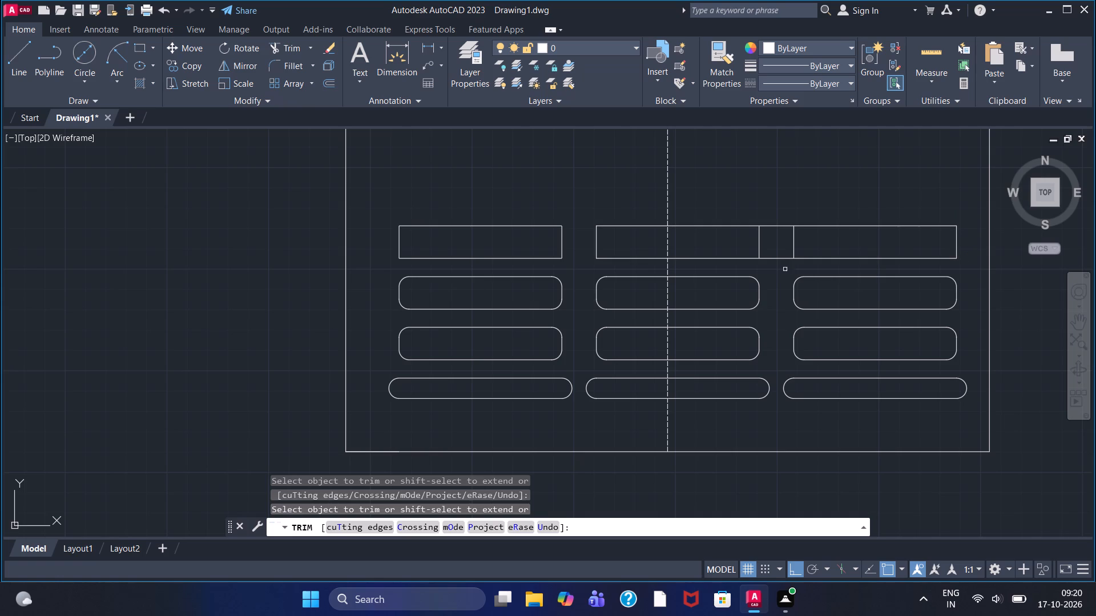
click(773, 258)
click(775, 225)
Fillet the upper-left and lower-left corners of the first top-row rectangle with a radius of 25.
click(291, 66)
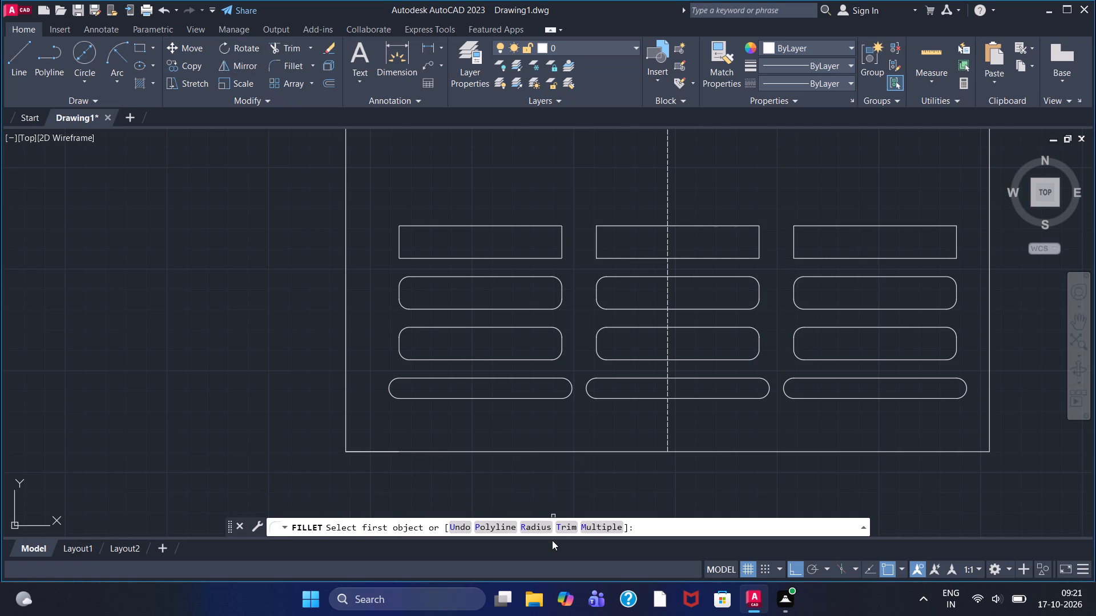
click(529, 522)
key(2)
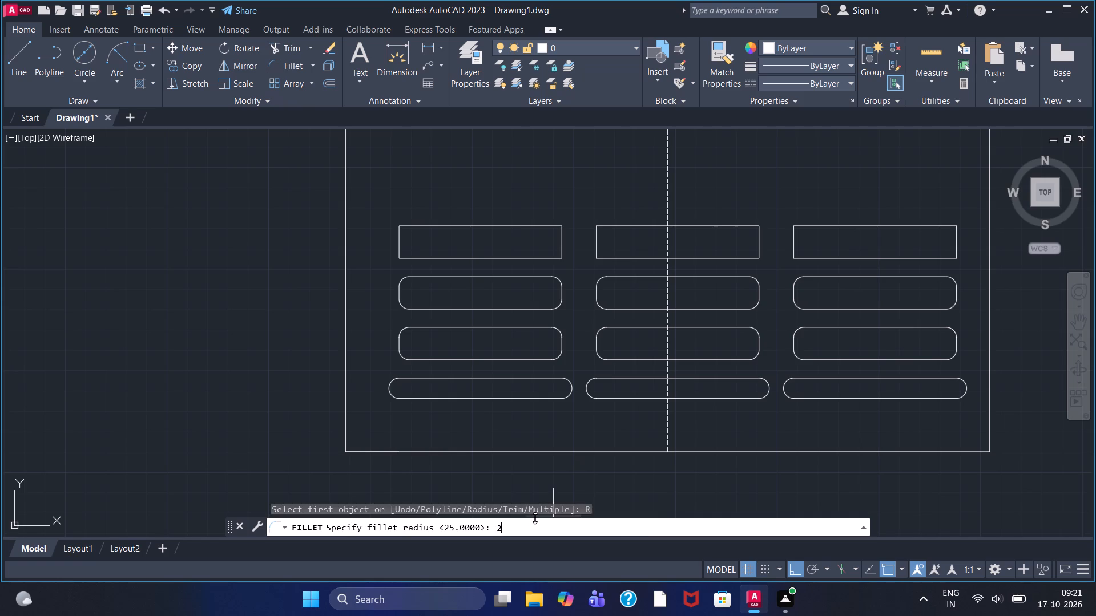
key(5)
key(Return)
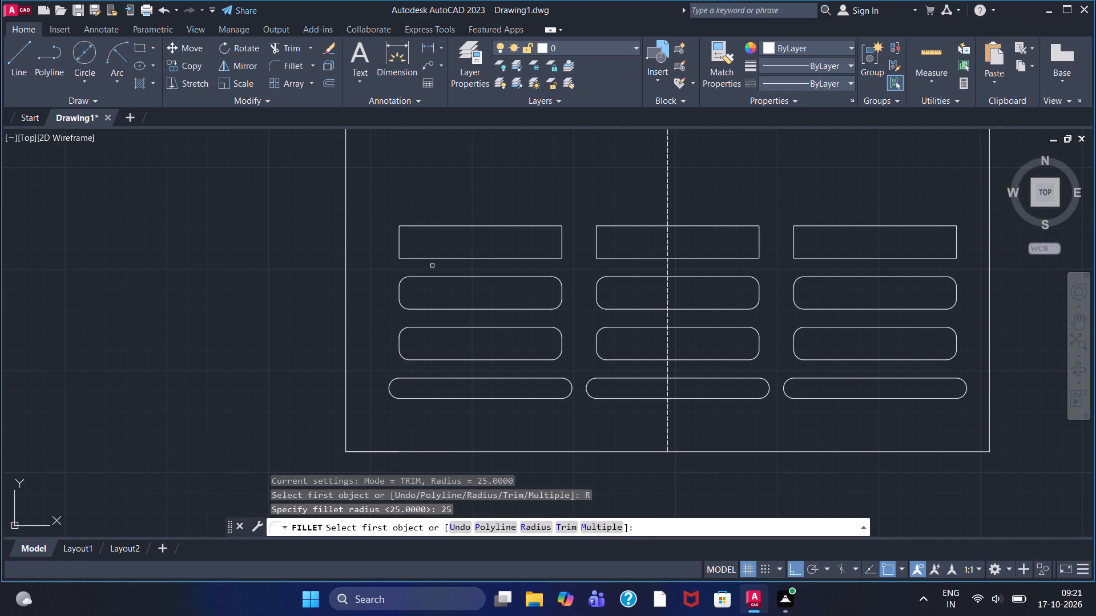
click(398, 238)
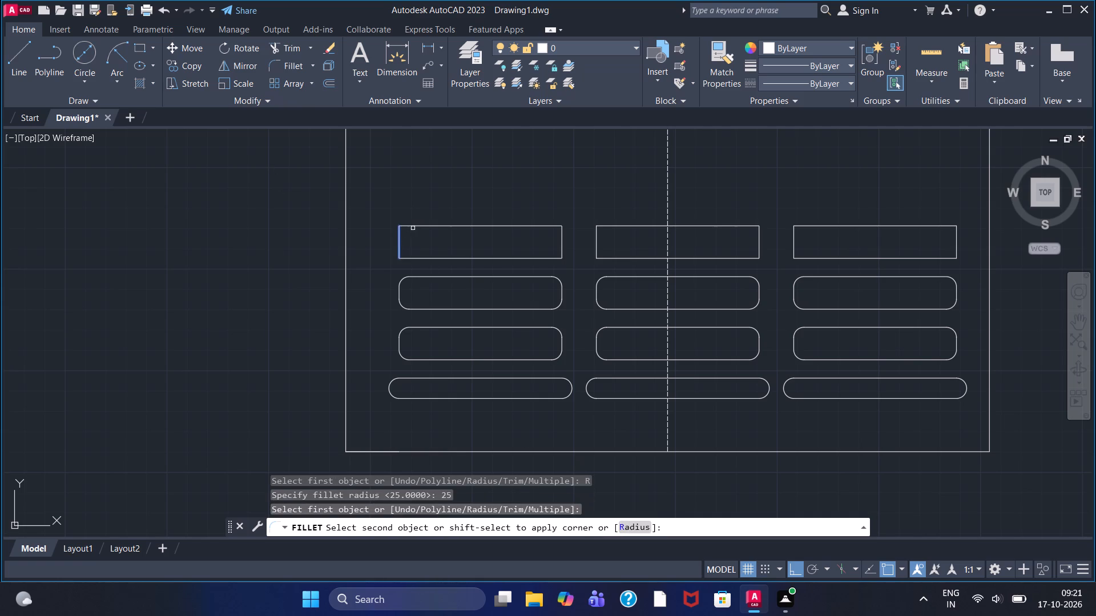
click(413, 227)
right_click(437, 337)
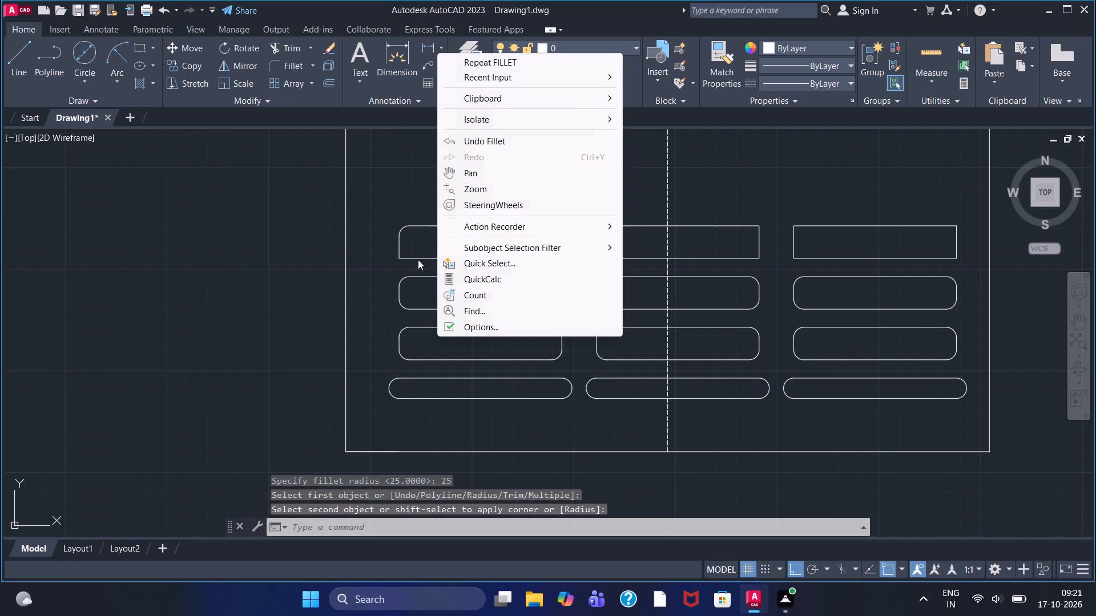
click(481, 63)
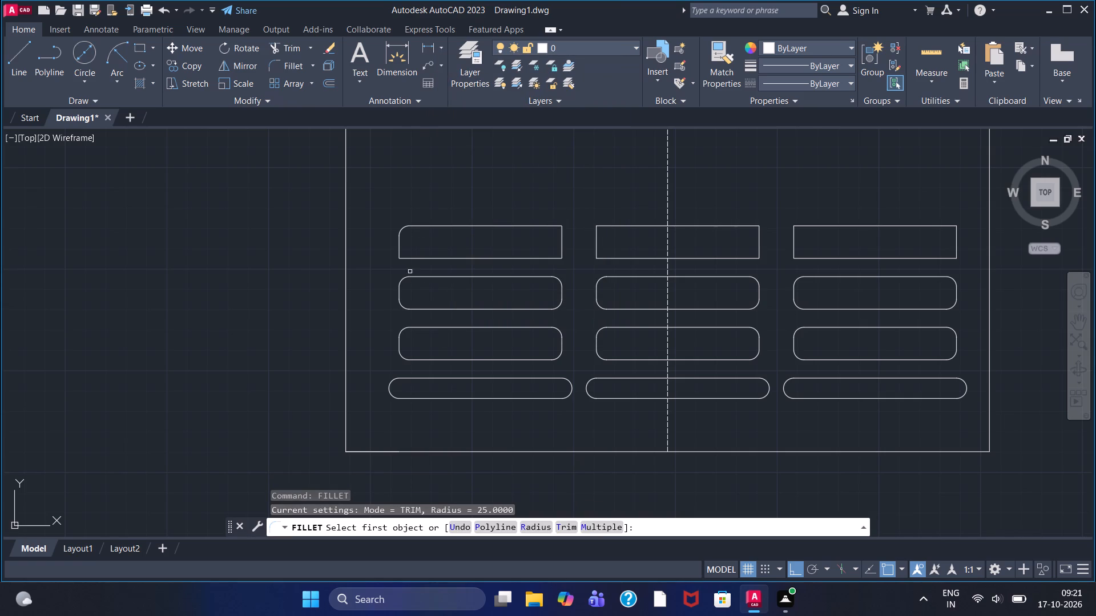
click(412, 256)
click(403, 257)
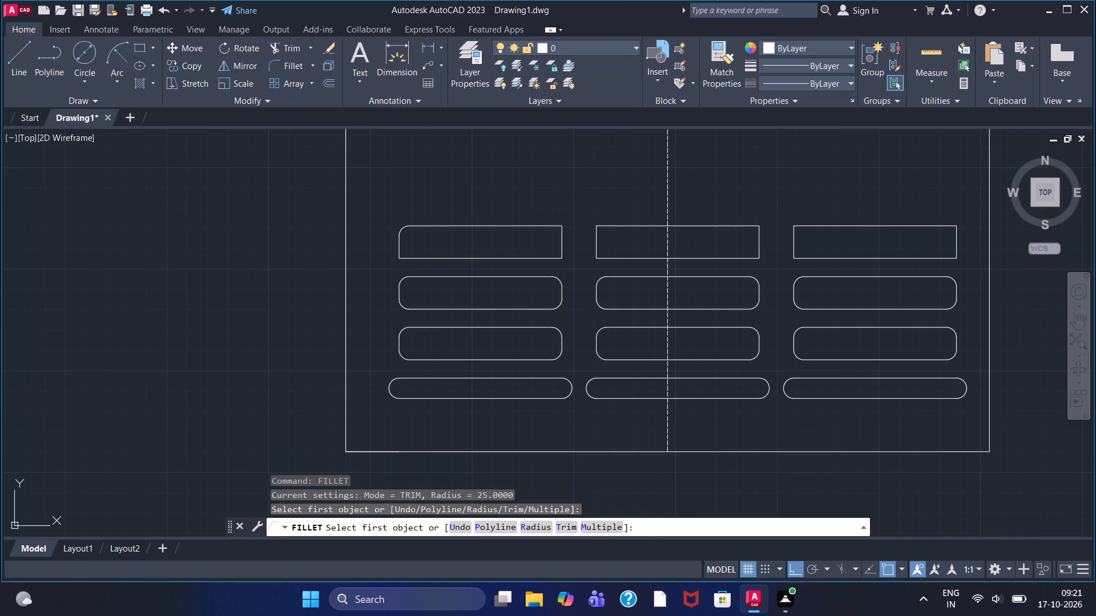
click(400, 255)
Fillet the lower-right and upper-right corners of the first top-row rectangle with the same radius of 25.
right_click(449, 383)
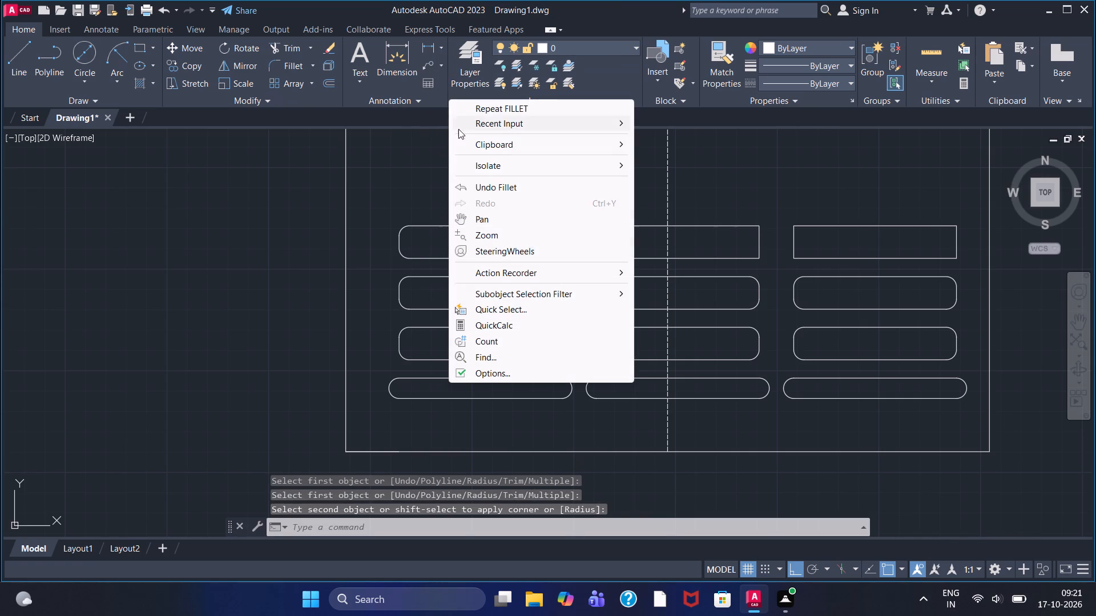
click(504, 104)
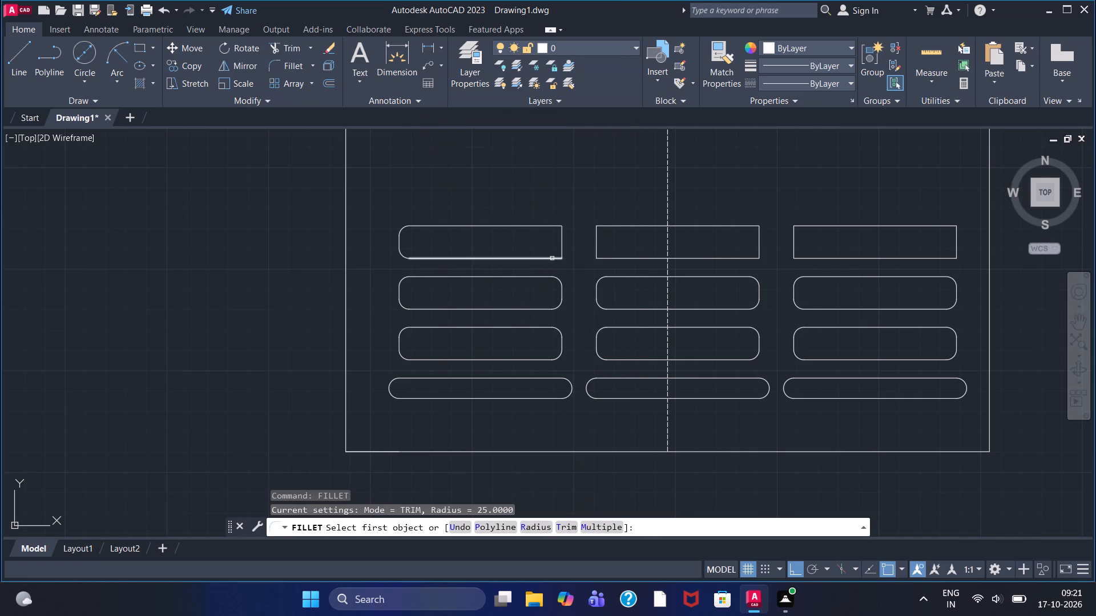
click(552, 258)
click(560, 250)
right_click(667, 498)
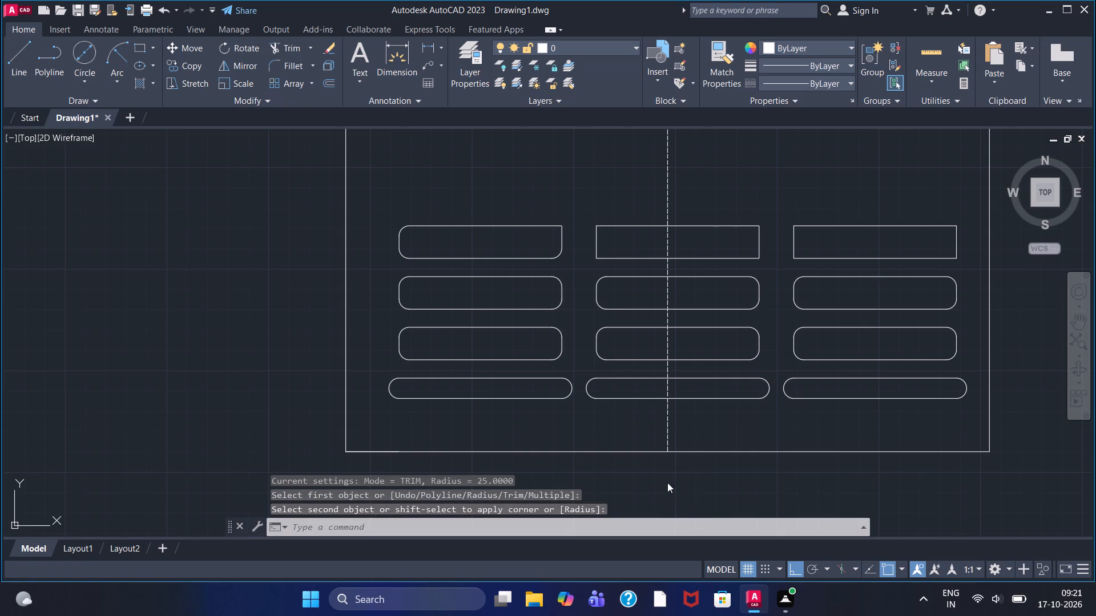
click(698, 222)
click(541, 224)
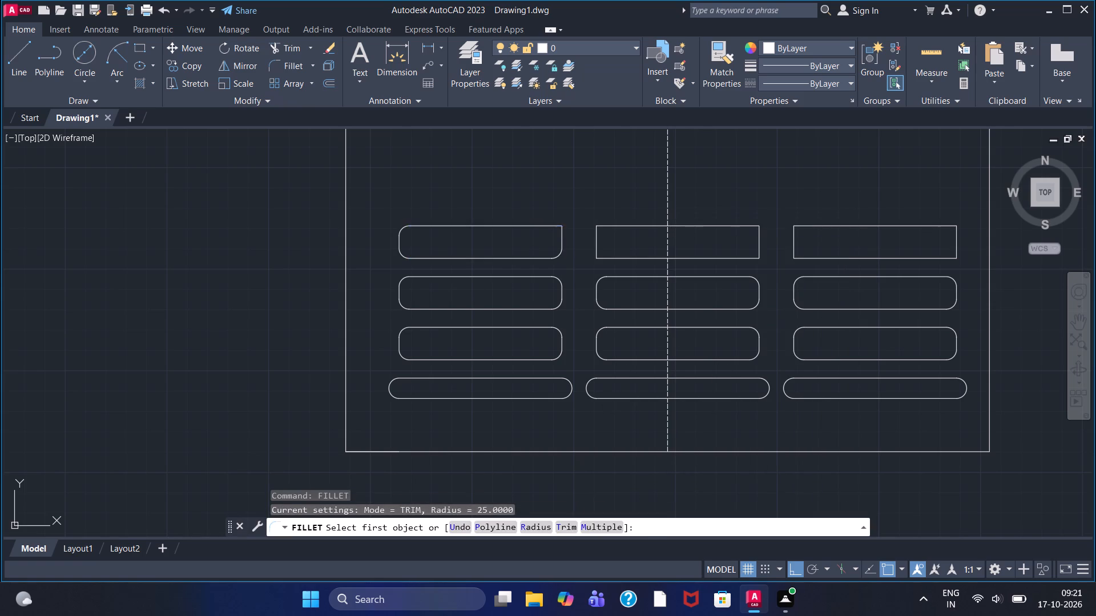
click(563, 241)
Fillet the upper-left and lower-left corners of the second top-row rectangle at radius 25.
right_click(637, 270)
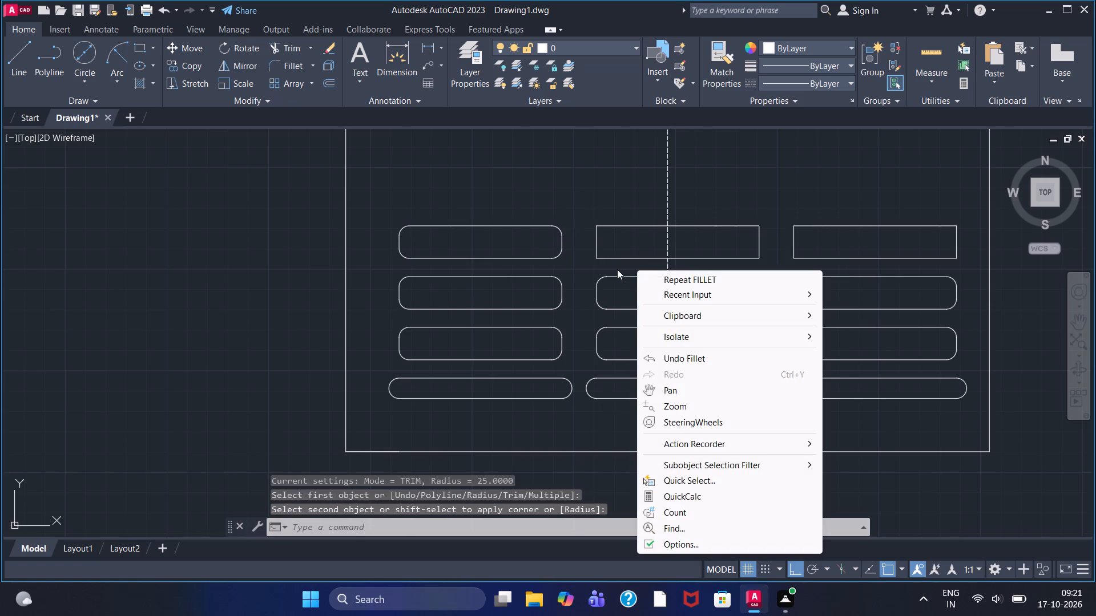
click(659, 276)
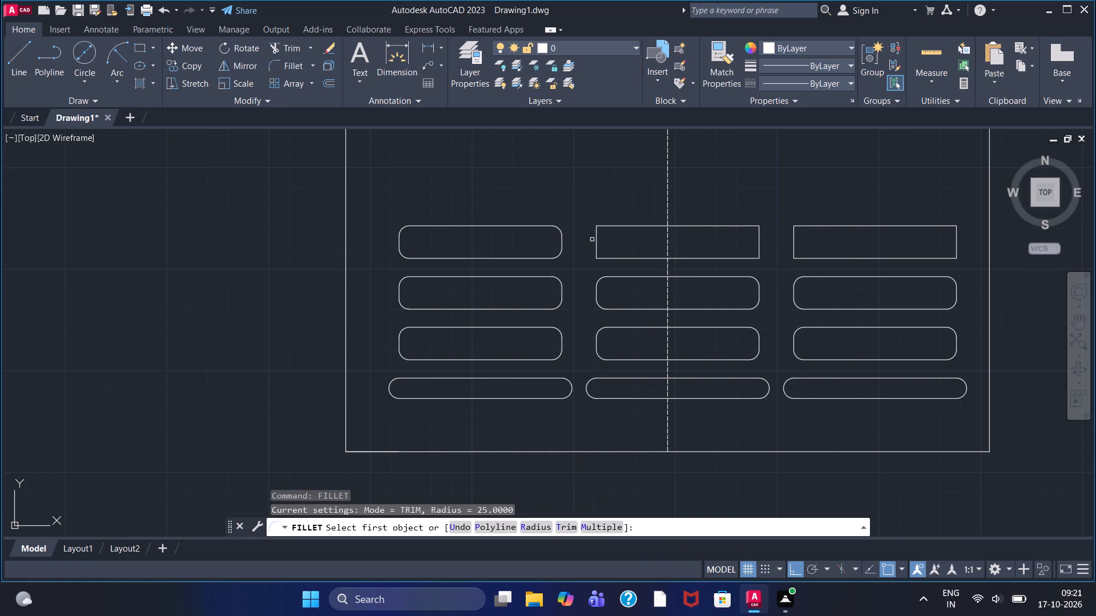
click(595, 238)
click(610, 226)
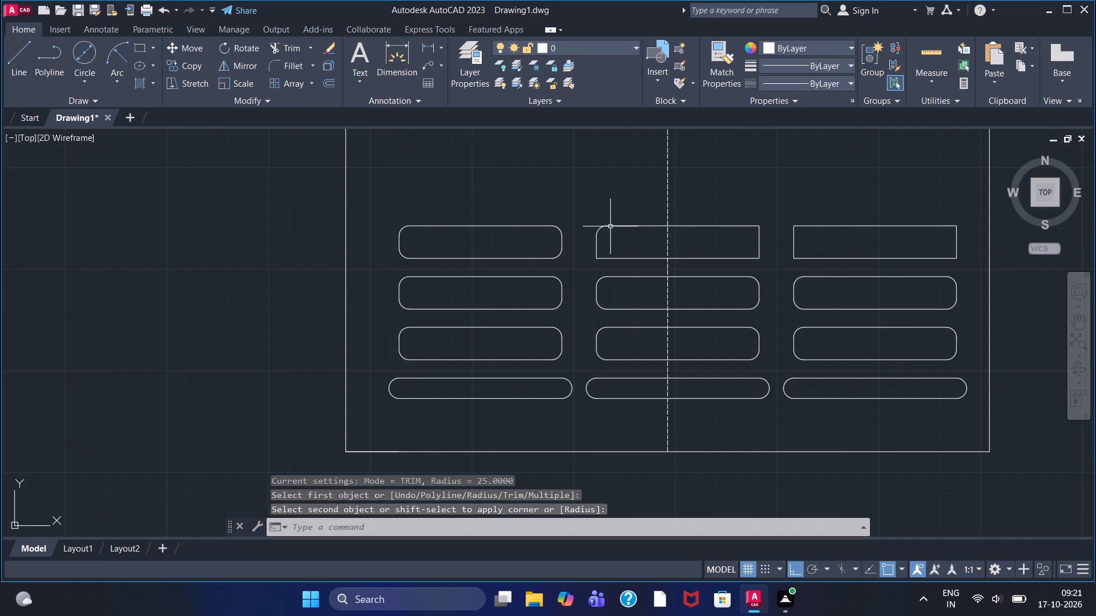
right_click(623, 253)
click(659, 261)
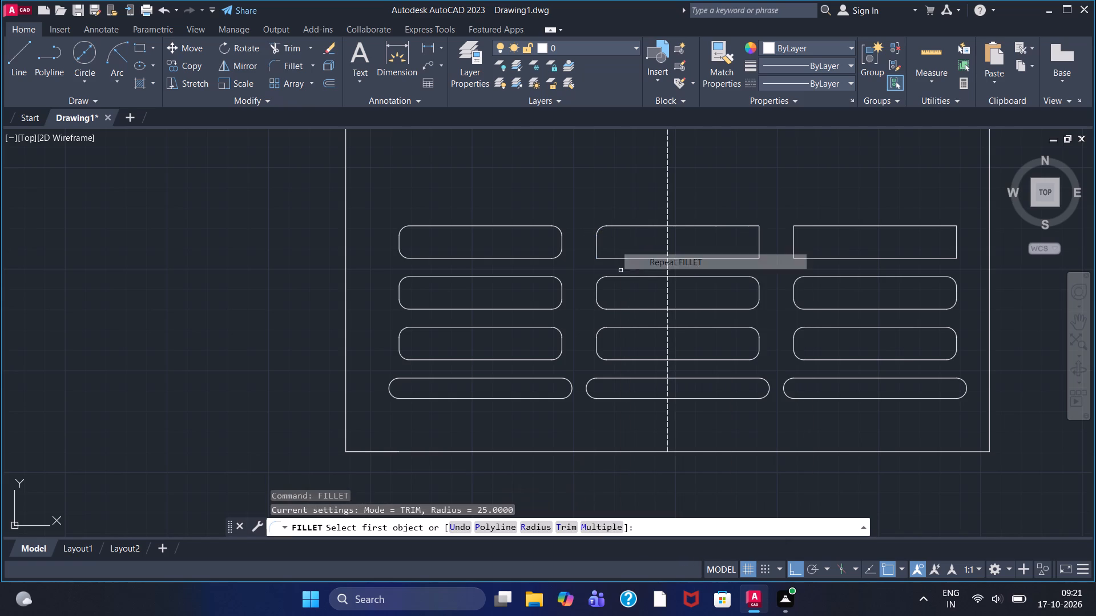
click(597, 253)
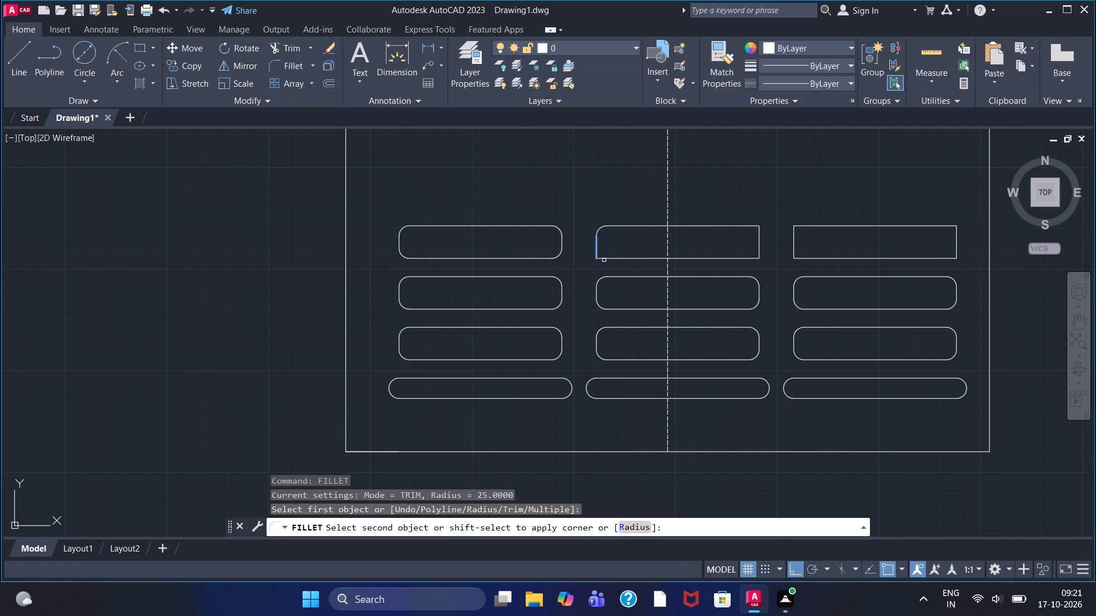
click(604, 260)
Fillet the upper-right and lower-right corners of the second top-row rectangle at radius 25.
right_click(604, 260)
click(636, 269)
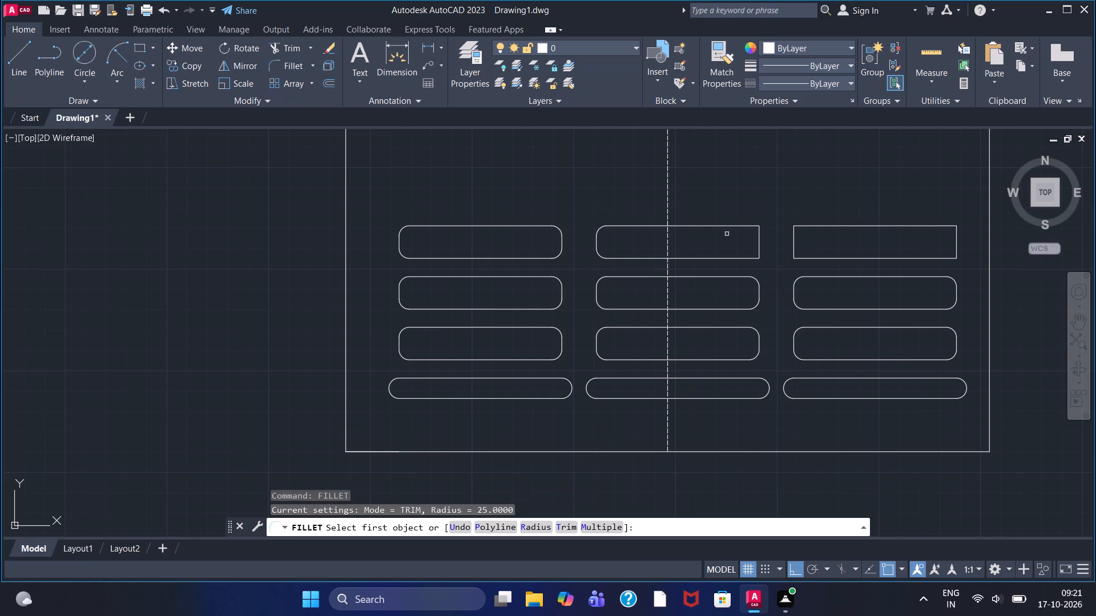
click(743, 226)
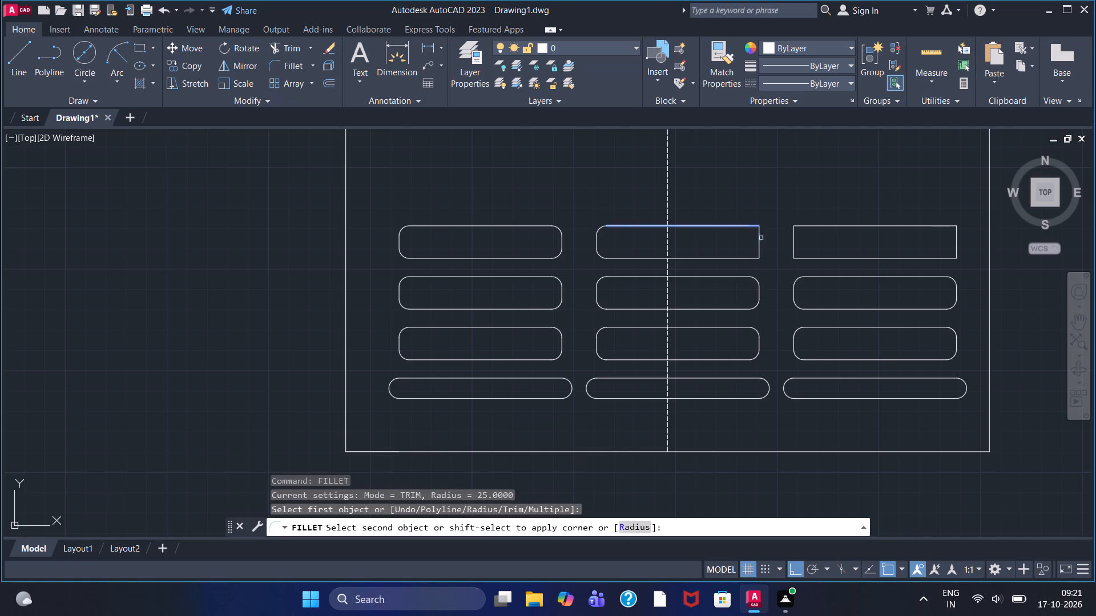
click(758, 236)
right_click(758, 236)
click(788, 245)
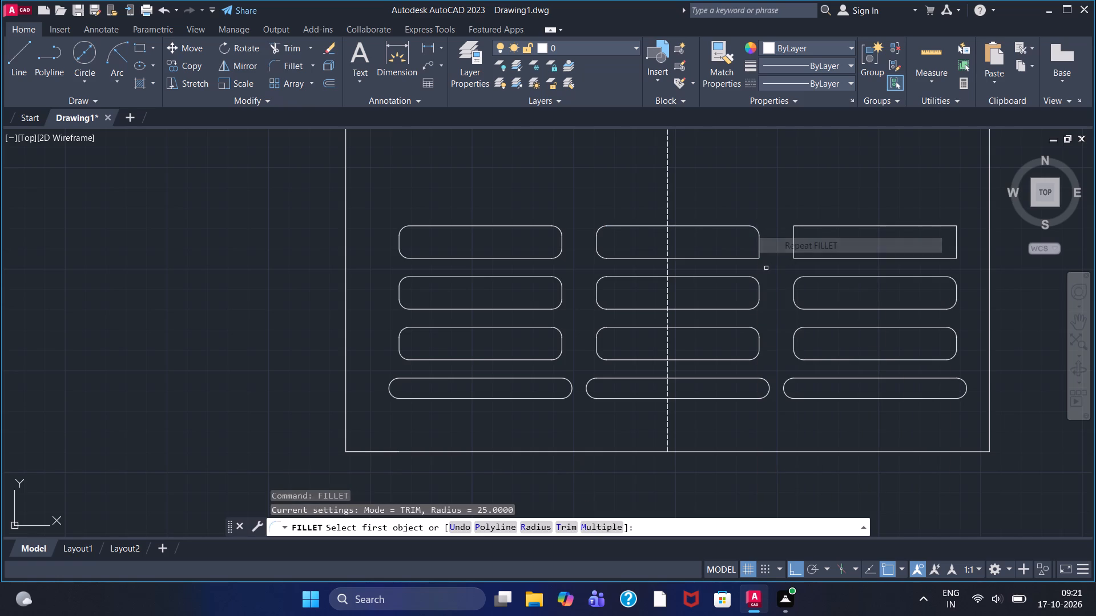
click(740, 259)
click(760, 254)
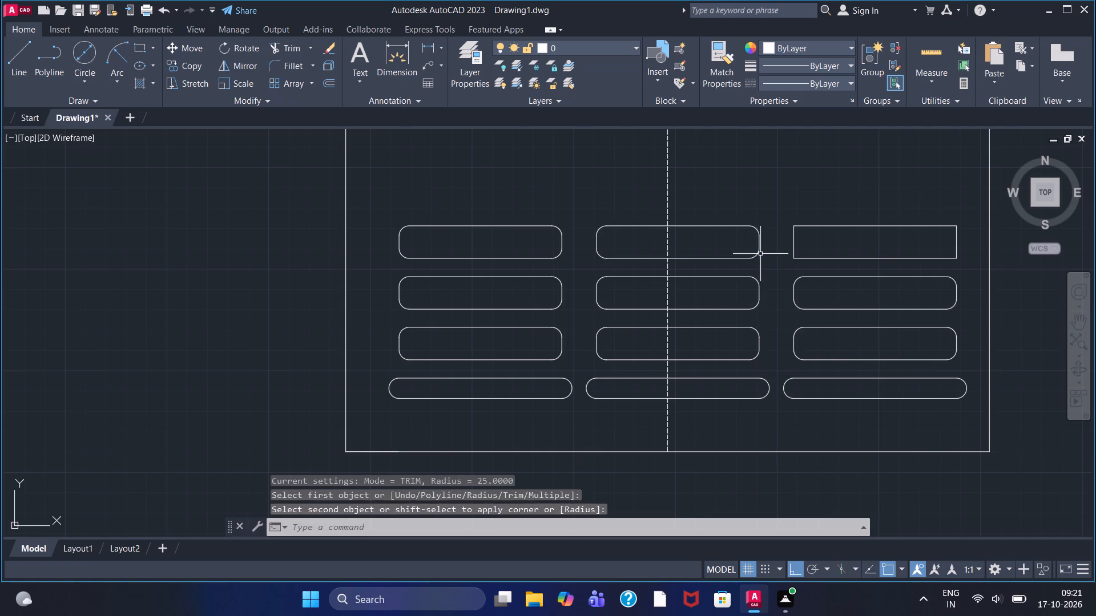
Fillet the upper-left and lower-left corners of the third top-row rectangle at radius 25.
right_click(761, 261)
double_click(785, 268)
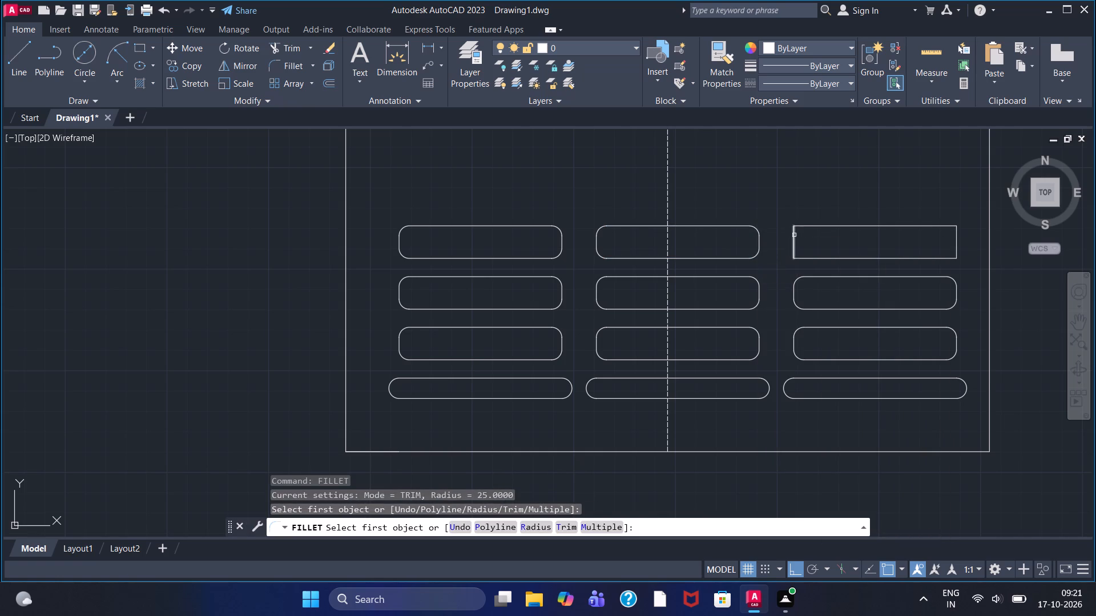
click(793, 237)
click(800, 226)
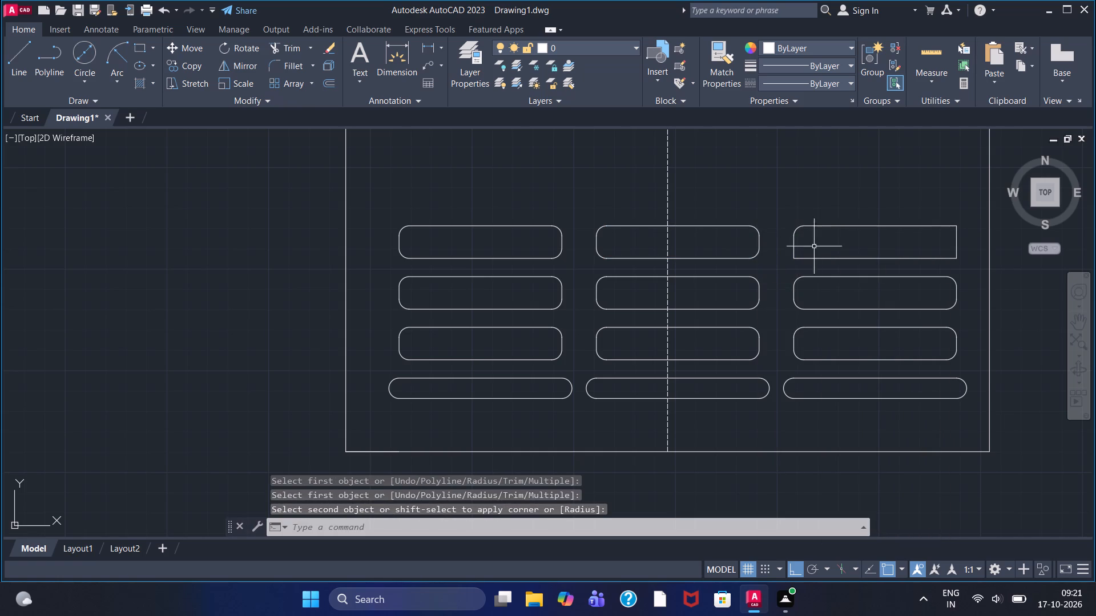
right_click(816, 249)
click(856, 256)
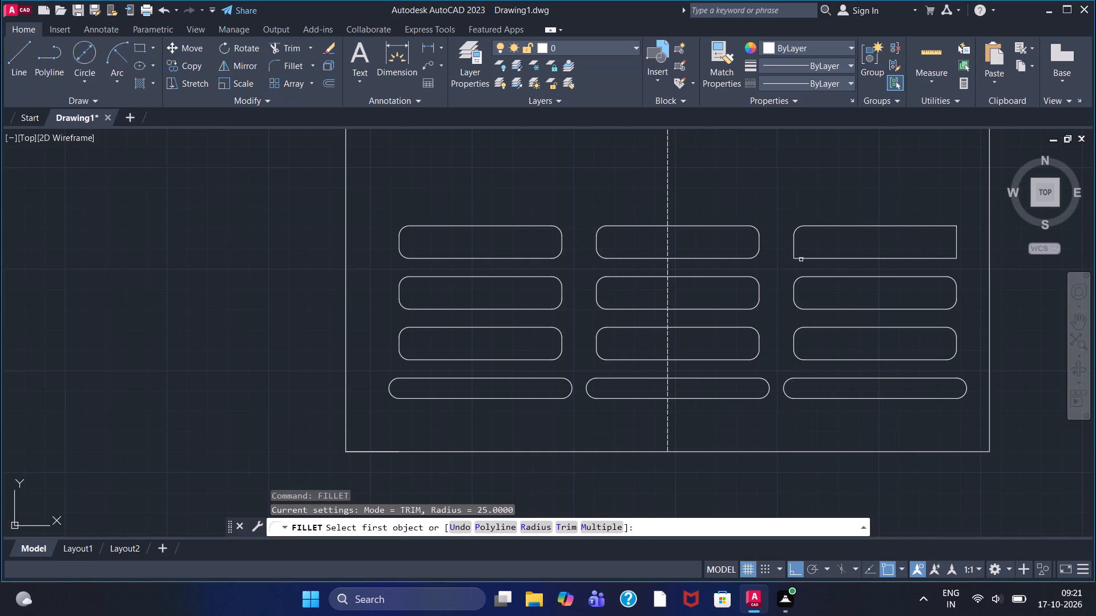
click(800, 258)
click(795, 255)
Fillet the upper-right and lower-right corners of the third top-row rectangle at radius 25.
right_click(816, 269)
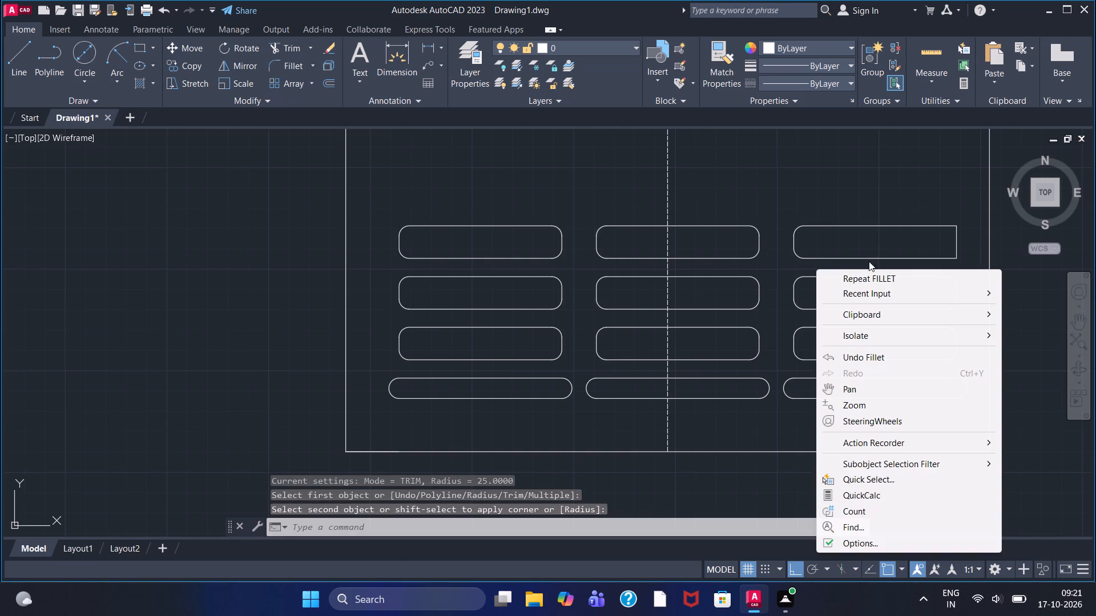
click(865, 269)
click(876, 274)
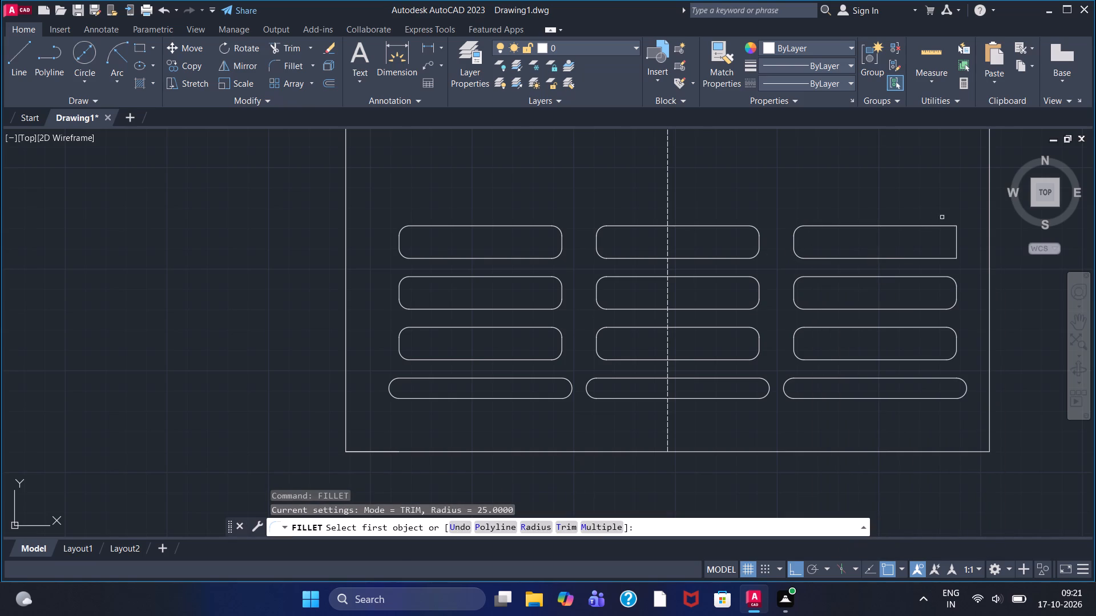
click(945, 229)
click(945, 226)
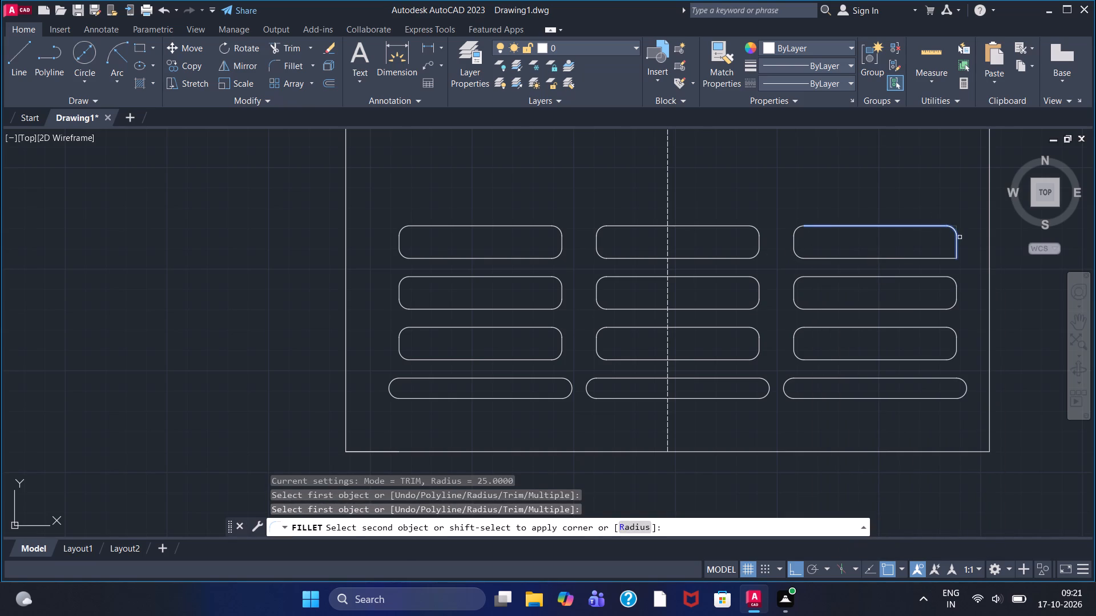
click(957, 238)
right_click(926, 276)
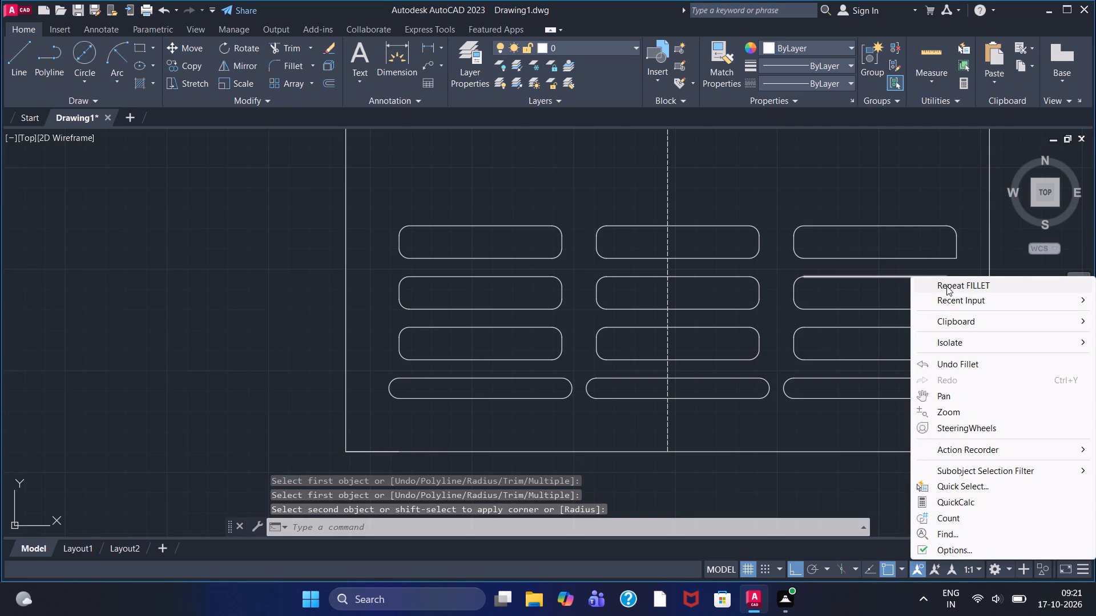
click(946, 286)
click(948, 258)
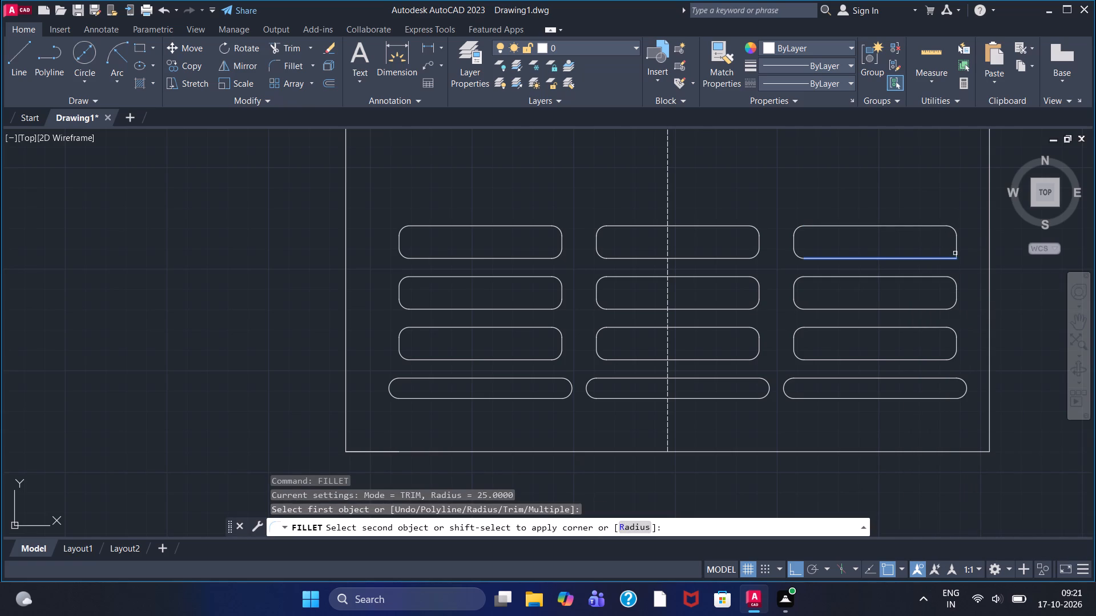
click(955, 253)
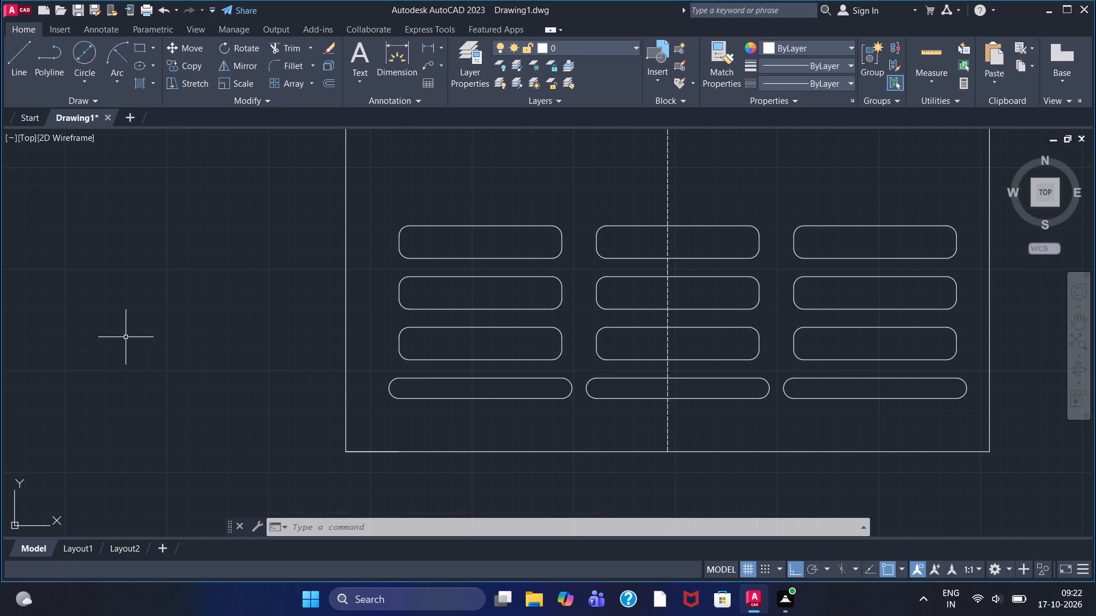
Draw a horizontal line from the first top-row rectangle's upper-left edge past the outline's left side, and trim off the overhang.
click(11, 67)
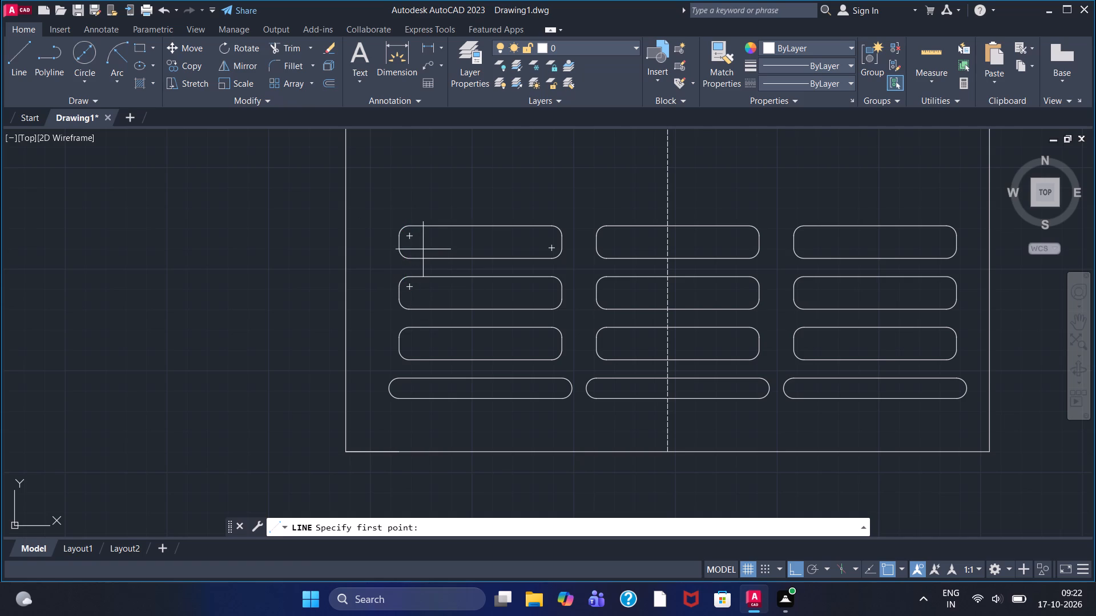
click(410, 223)
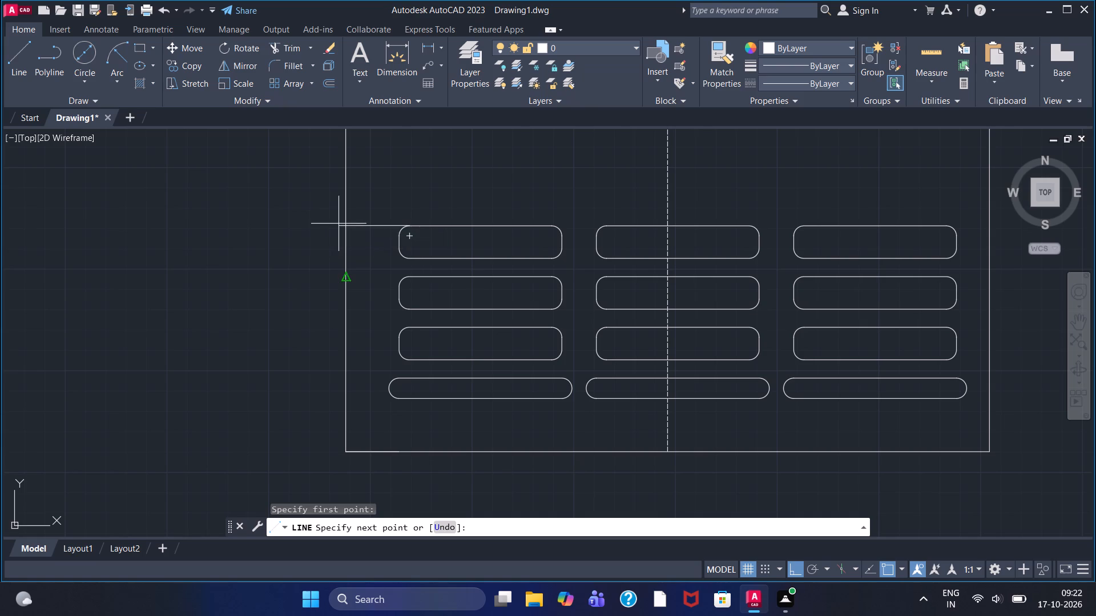
click(308, 218)
right_click(312, 208)
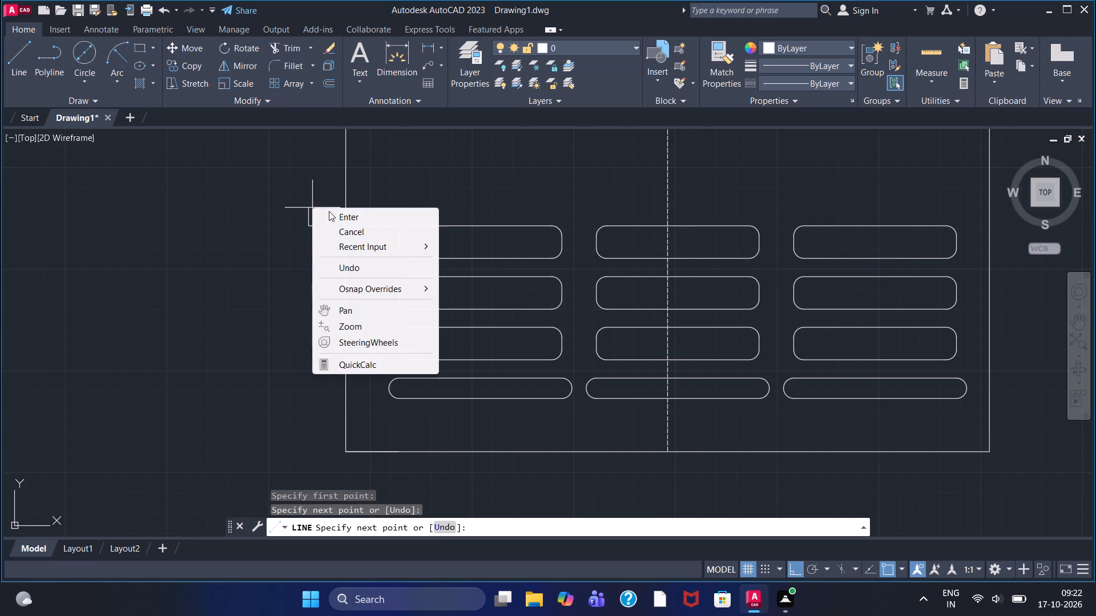
click(330, 213)
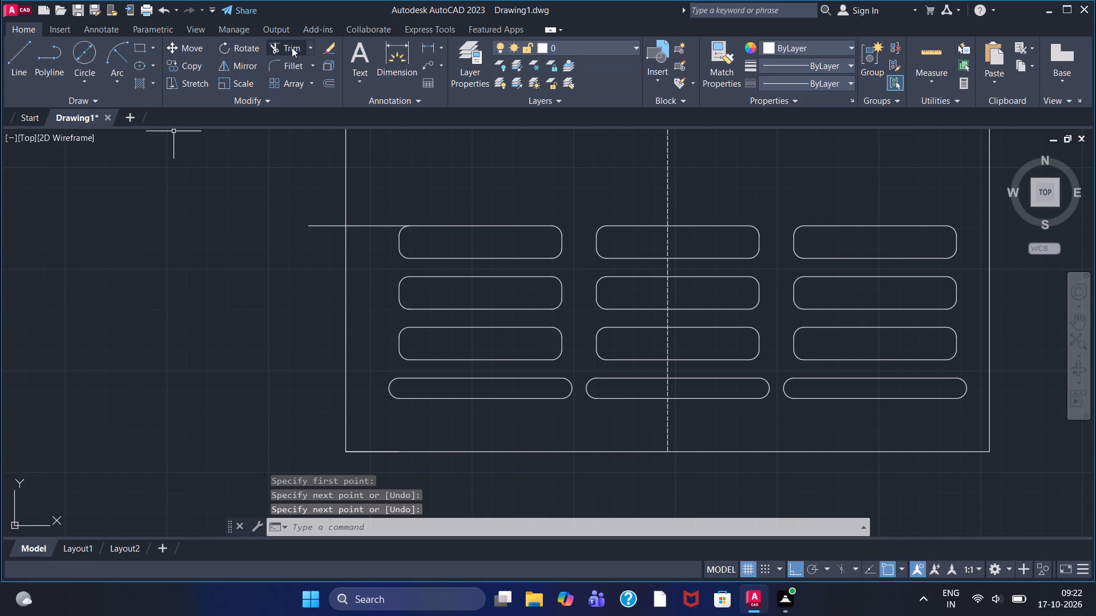
click(292, 47)
click(316, 226)
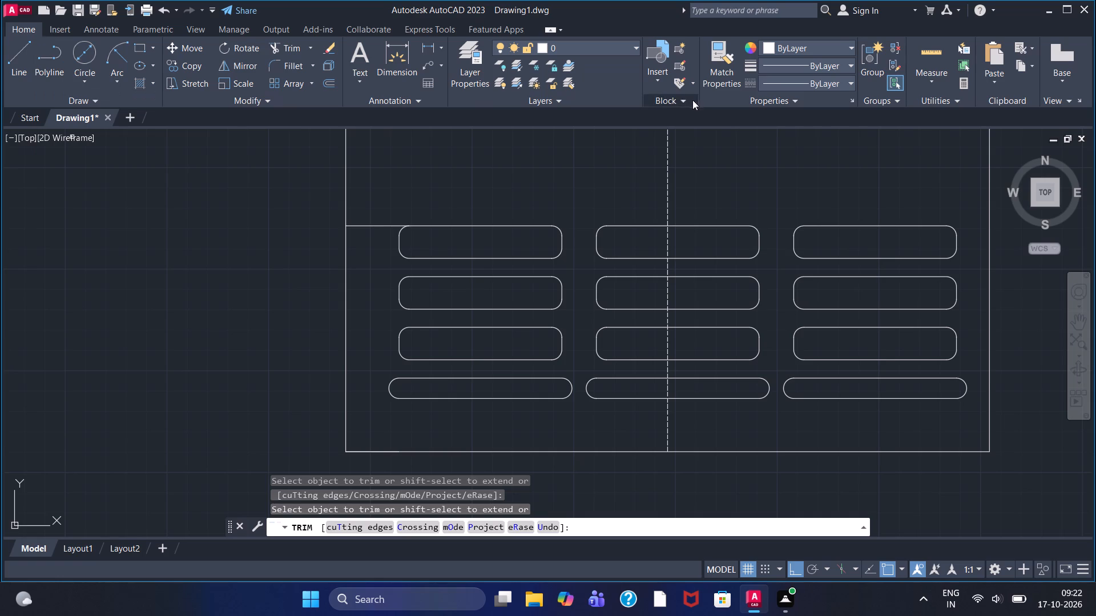
With linetype ACAD_ISO02W100, draw a line 45 up from the short line's outline end, continuing horizontally past the outline's right side.
click(837, 79)
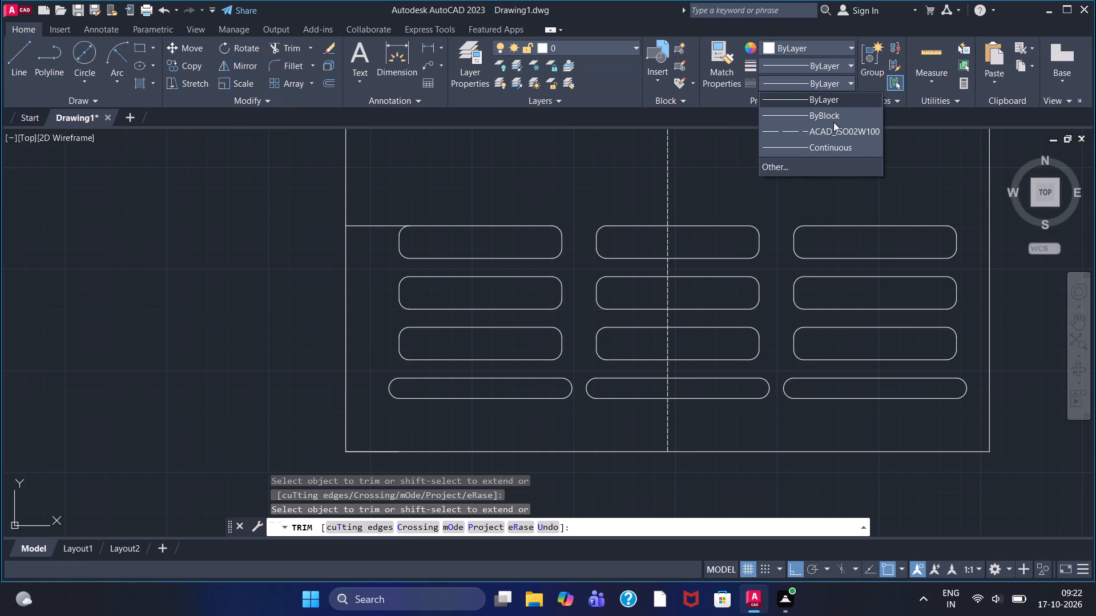
click(837, 131)
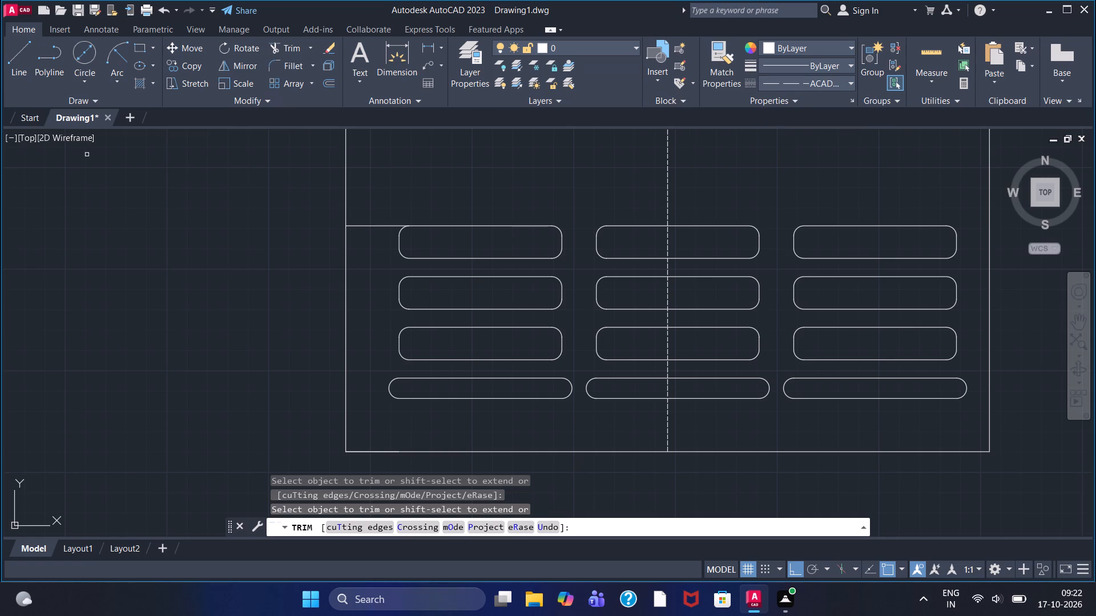
click(26, 81)
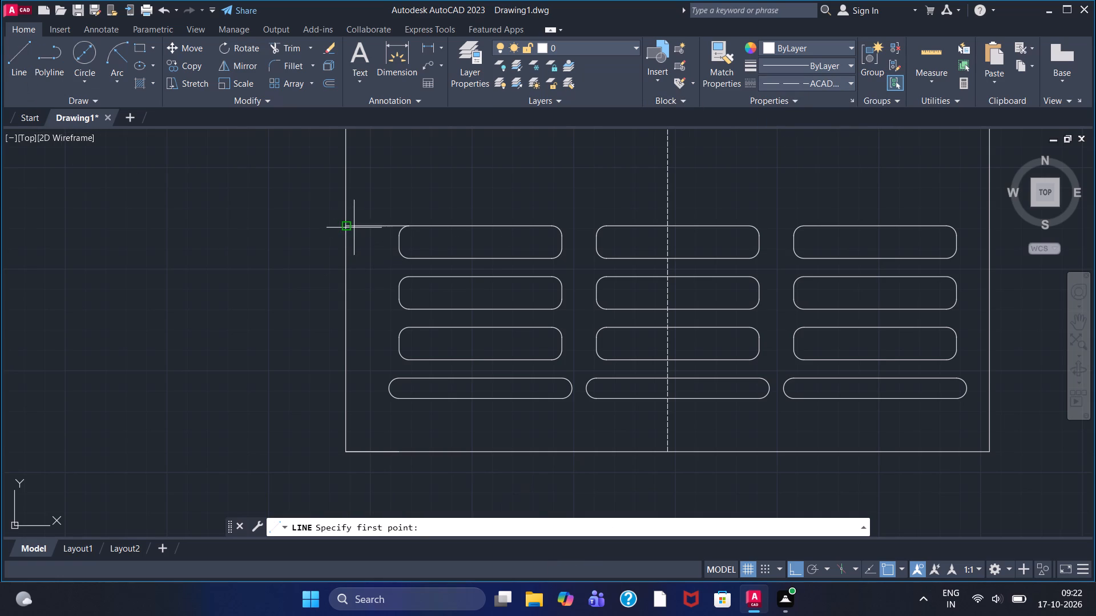
click(348, 224)
text(45)
key(Return)
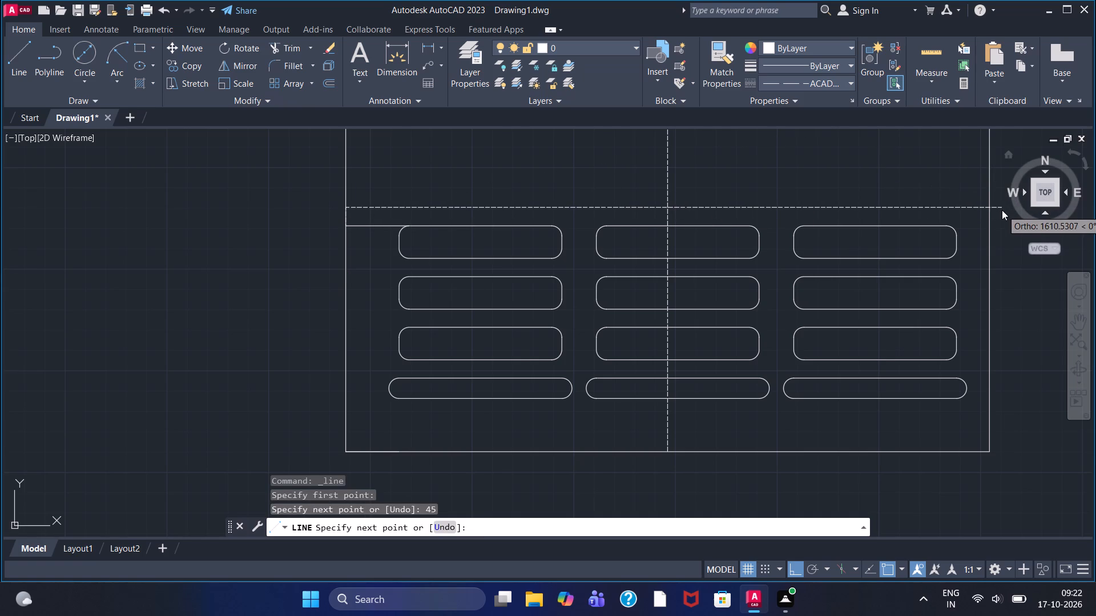
middle_drag(1002, 210, 876, 220)
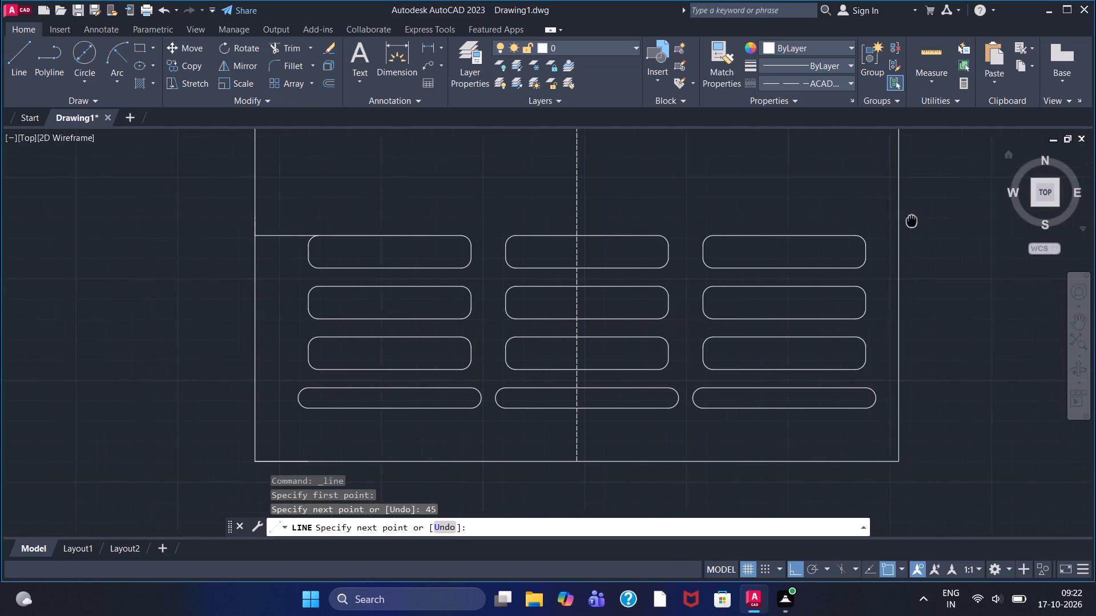
middle_drag(876, 220, 857, 220)
click(877, 214)
right_click(887, 196)
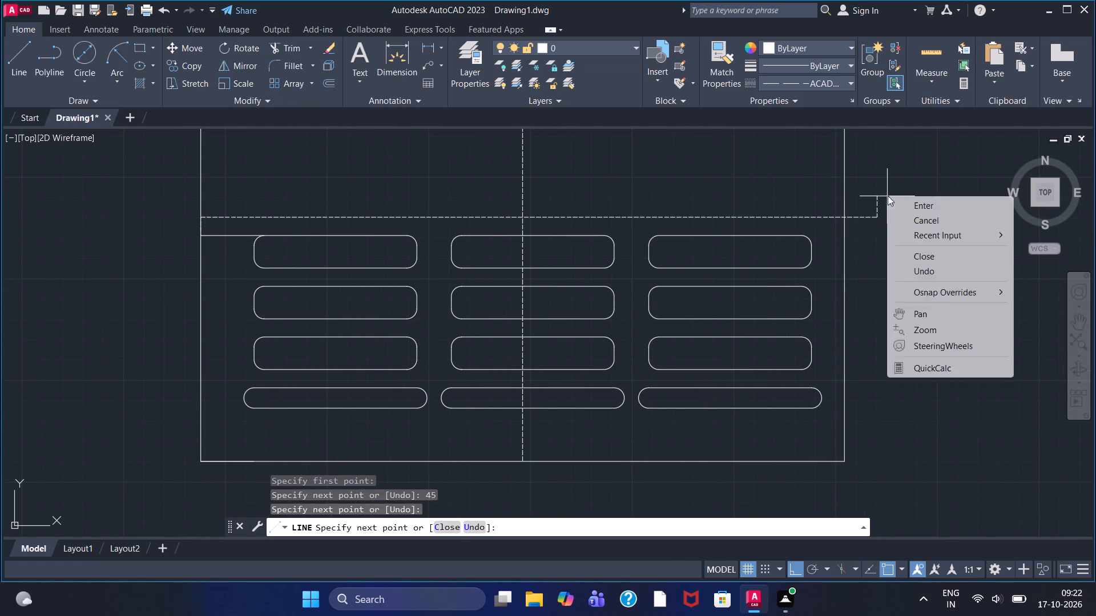
click(896, 202)
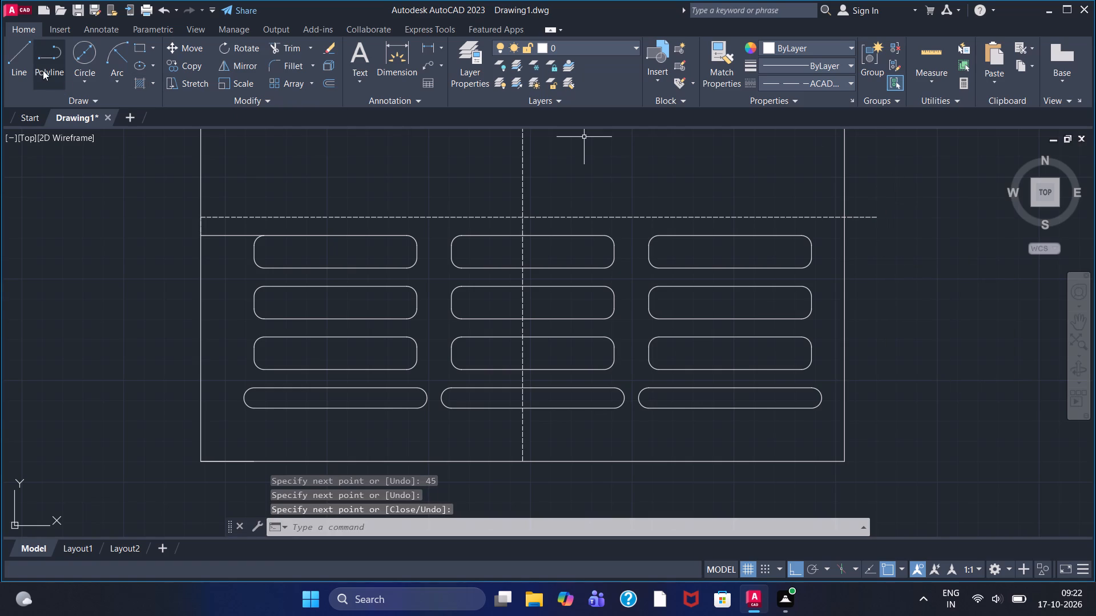
Trim the dashed horizontal line's overhang beyond the outline's right side.
click(299, 46)
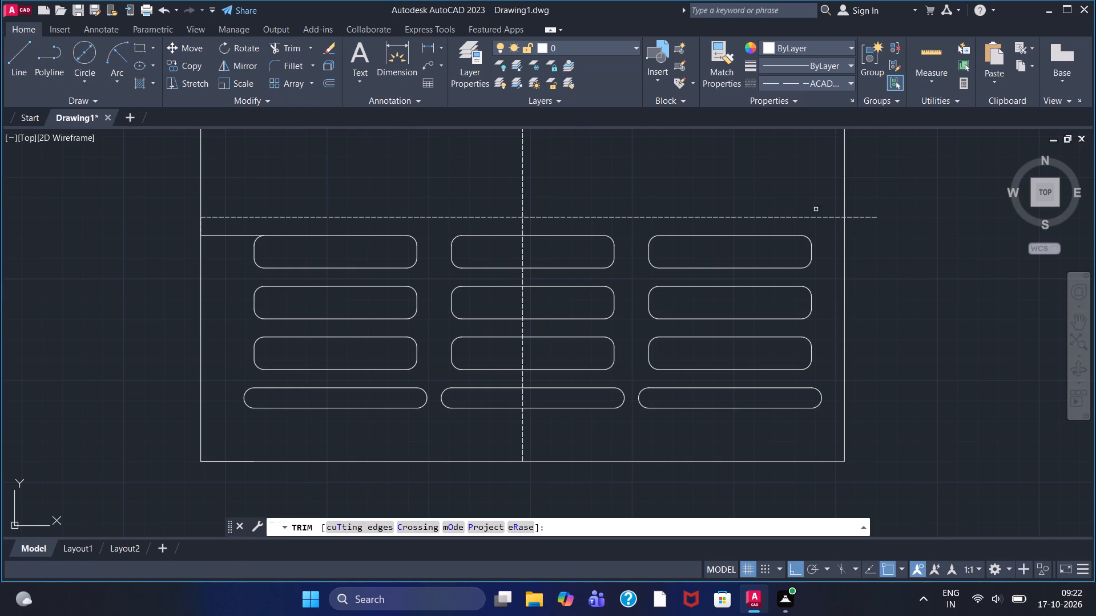
click(860, 218)
Trim away both halves of the outline's top edge, on either side of the dashed centre line.
scroll(675, 177, up, 1)
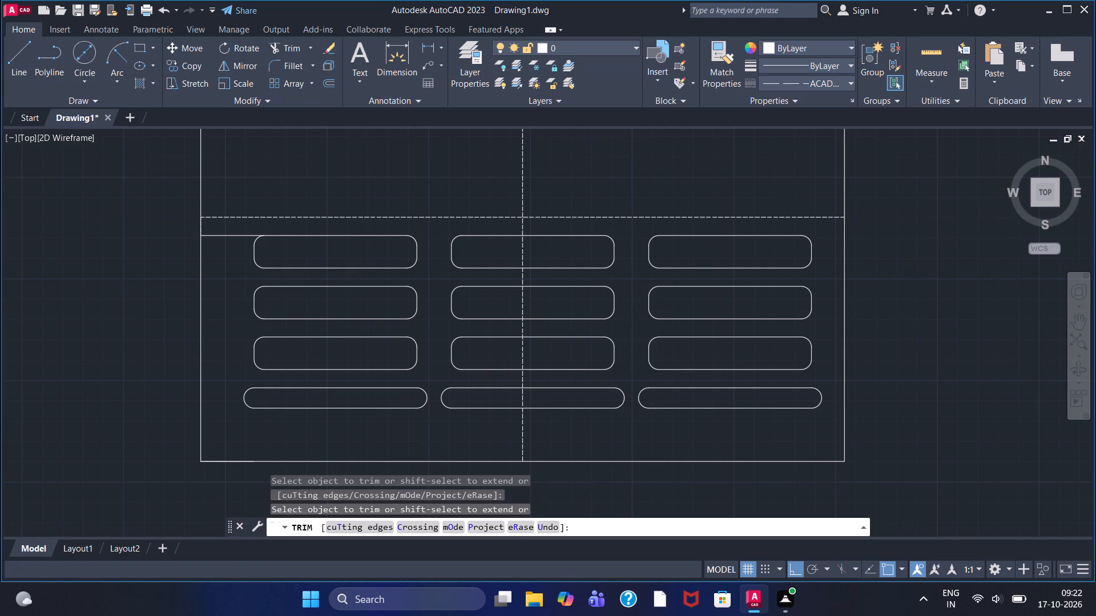
scroll(675, 177, down, 2)
middle_drag(606, 179, 610, 219)
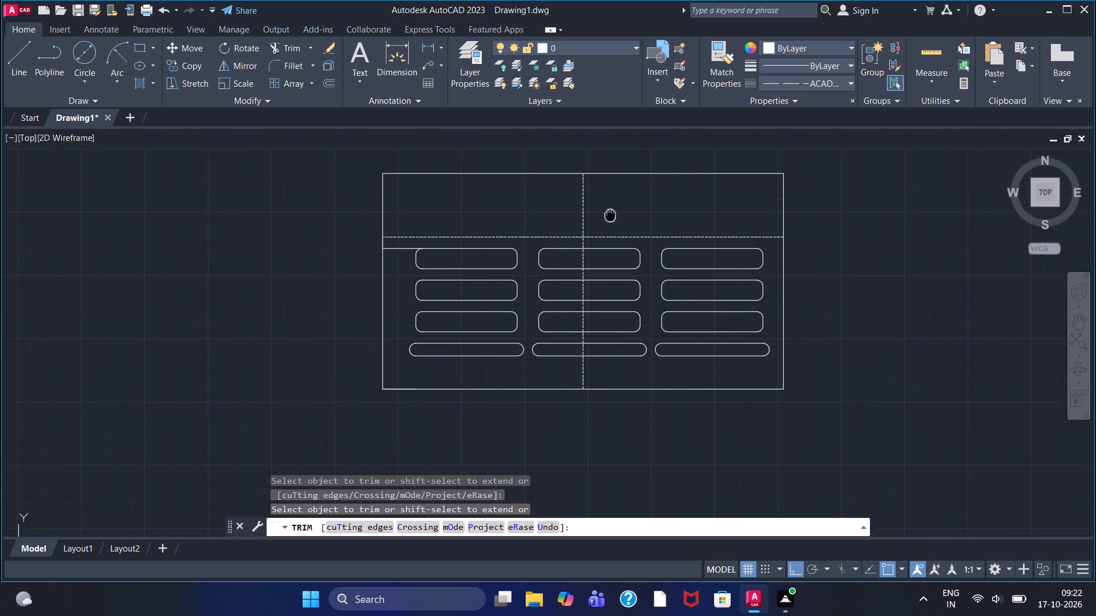
middle_drag(610, 219, 609, 241)
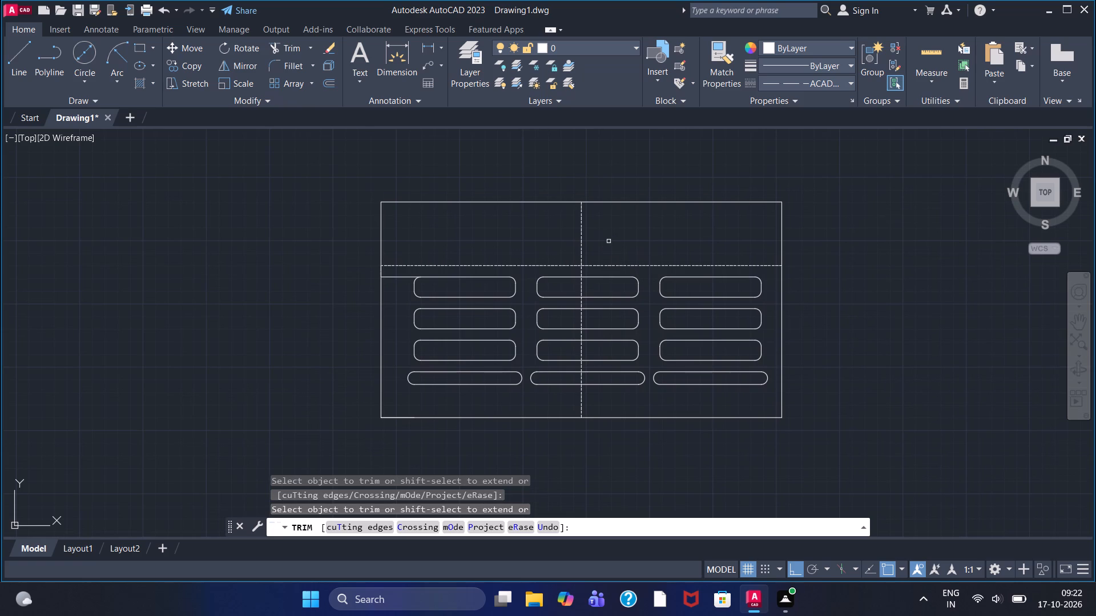
click(537, 200)
click(654, 202)
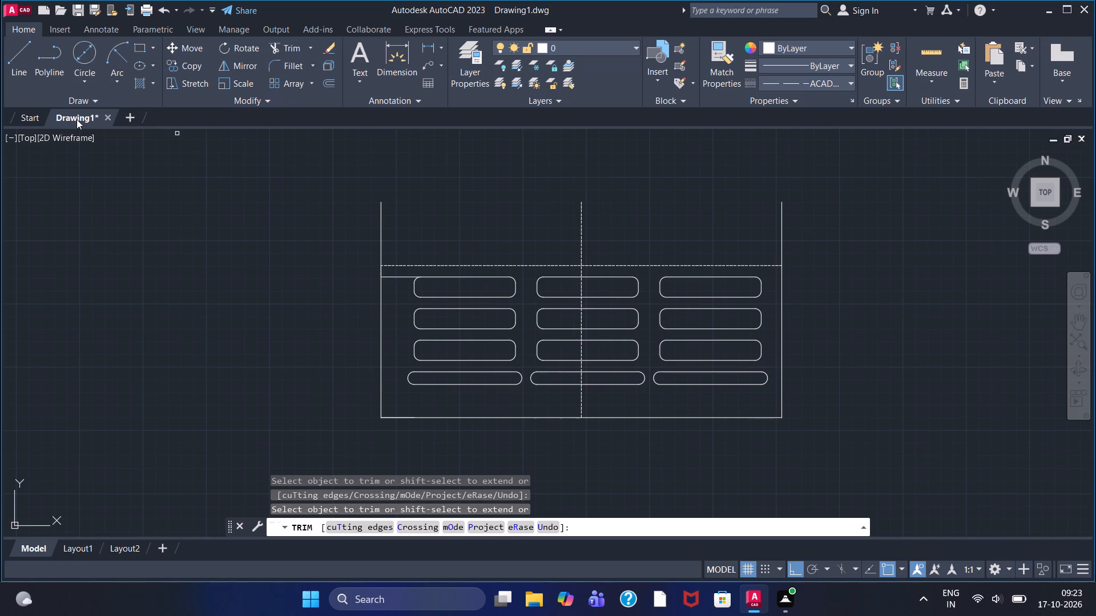
key(Escape)
key(Escape)
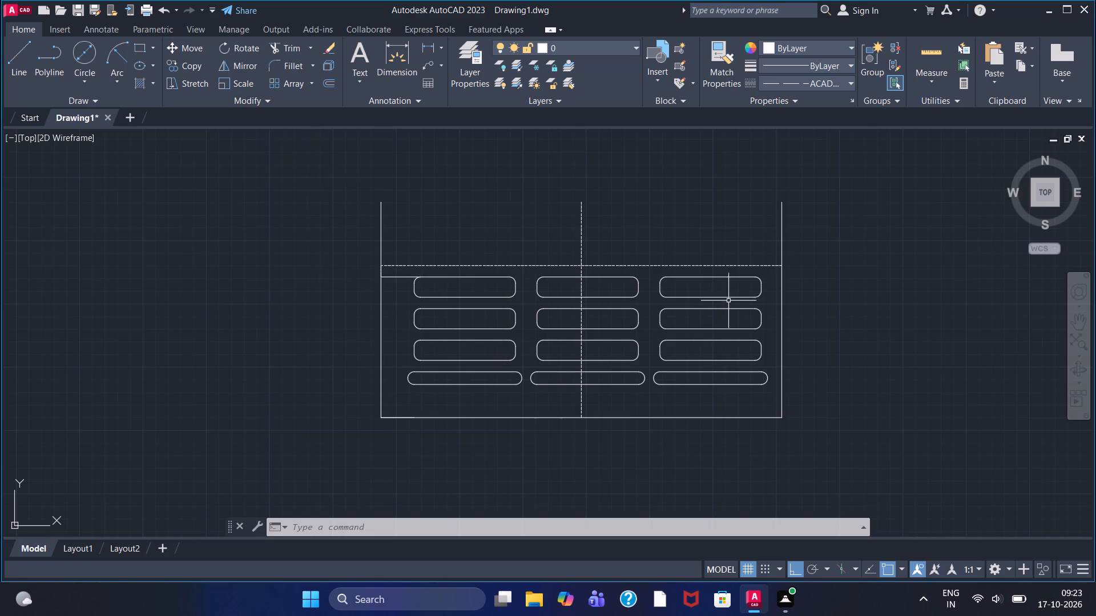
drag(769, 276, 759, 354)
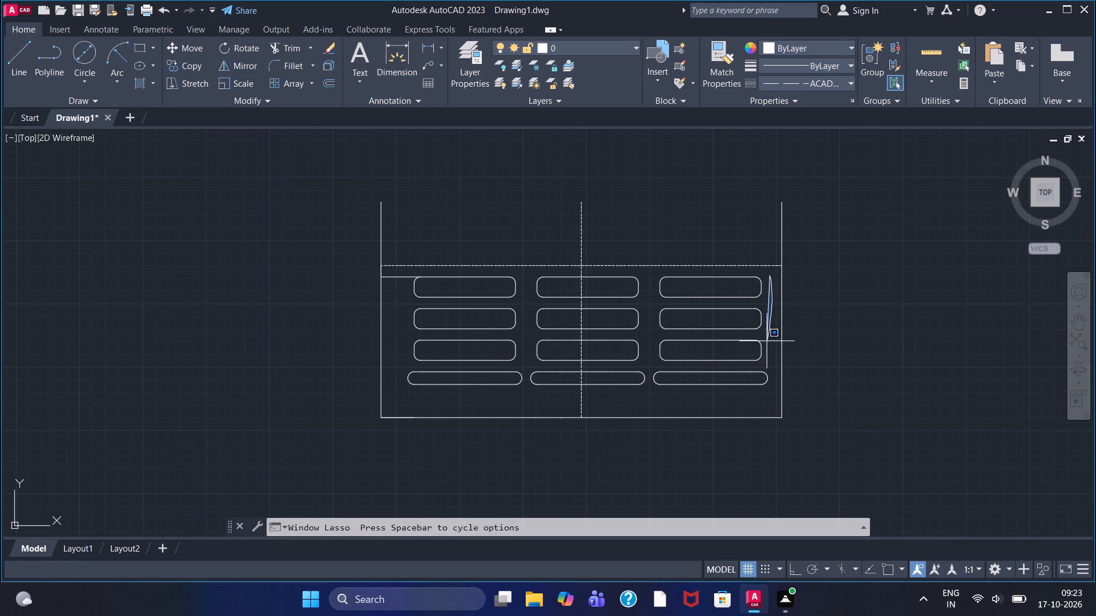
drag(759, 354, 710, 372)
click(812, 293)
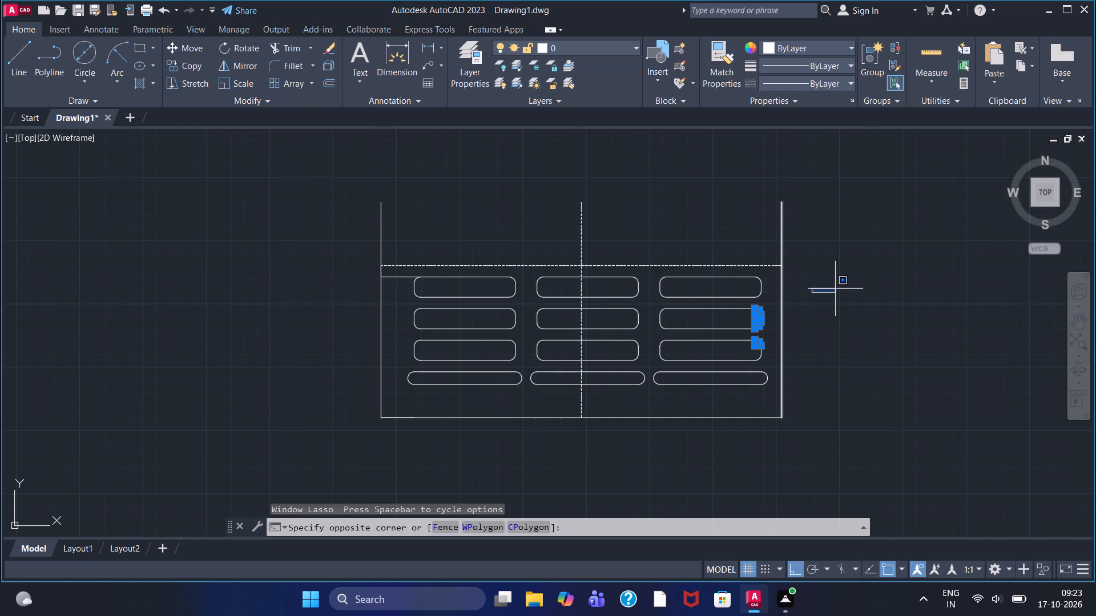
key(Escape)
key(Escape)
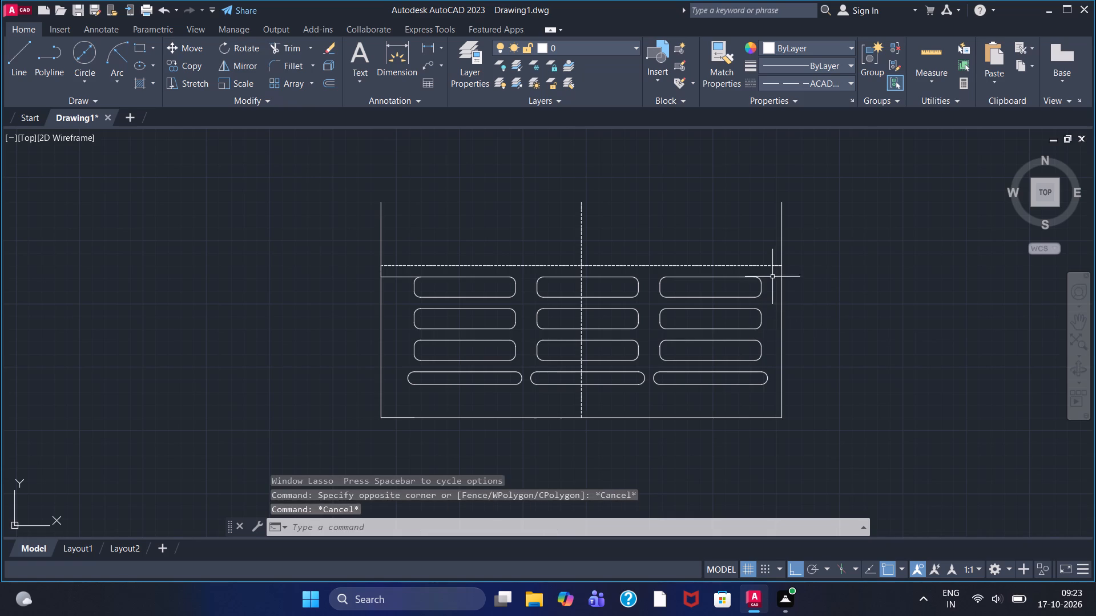
Mirror all slots, rounded rectangles, the short horizontal line and the vertical centre line across the dashed horizontal line, keeping the originals.
click(774, 273)
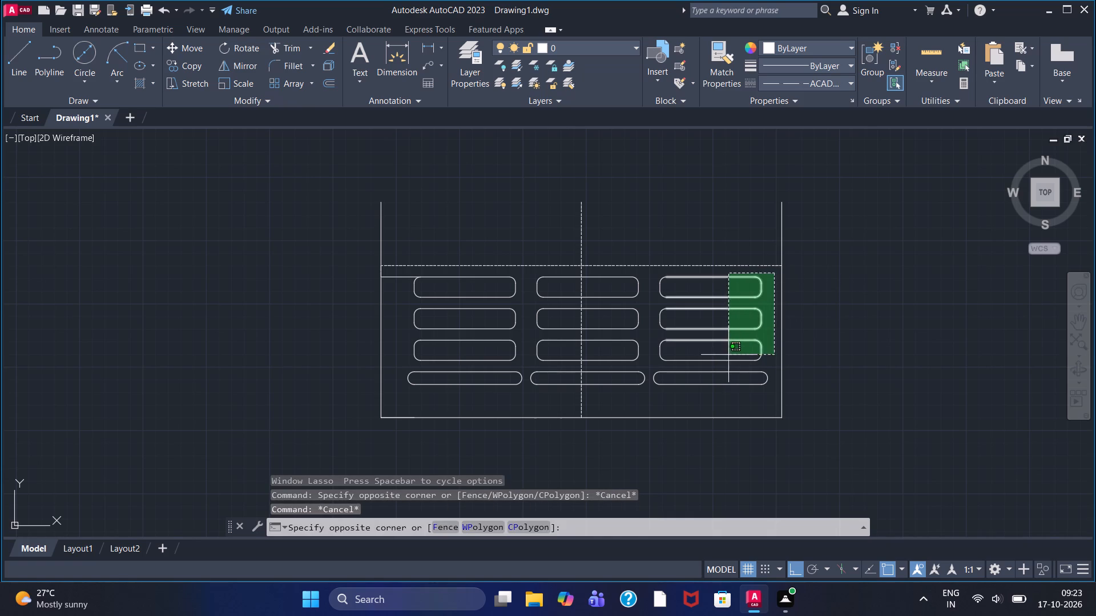
click(392, 390)
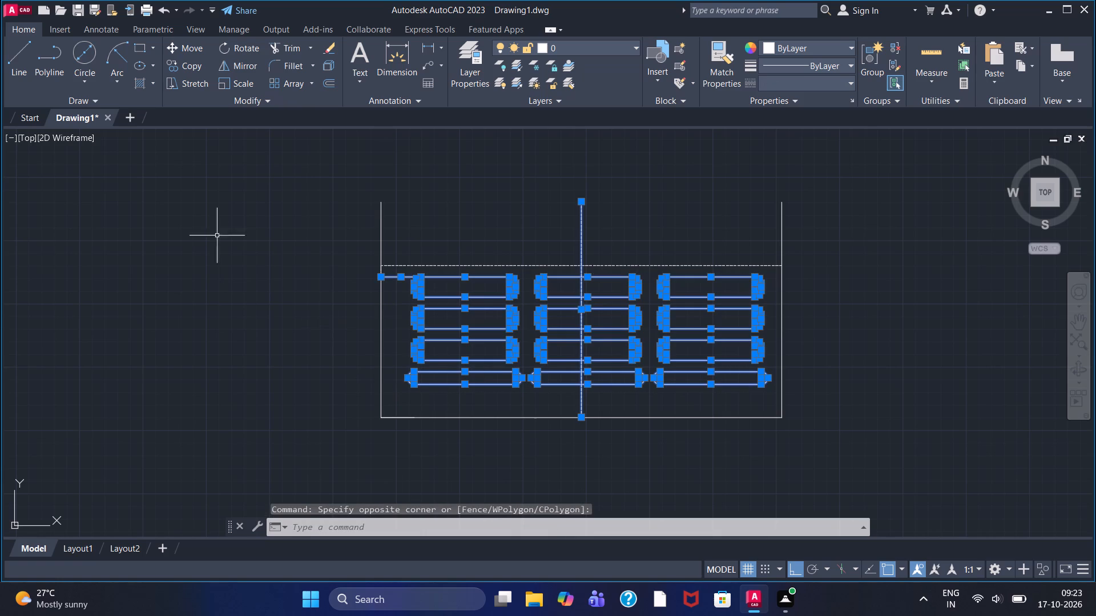
click(228, 65)
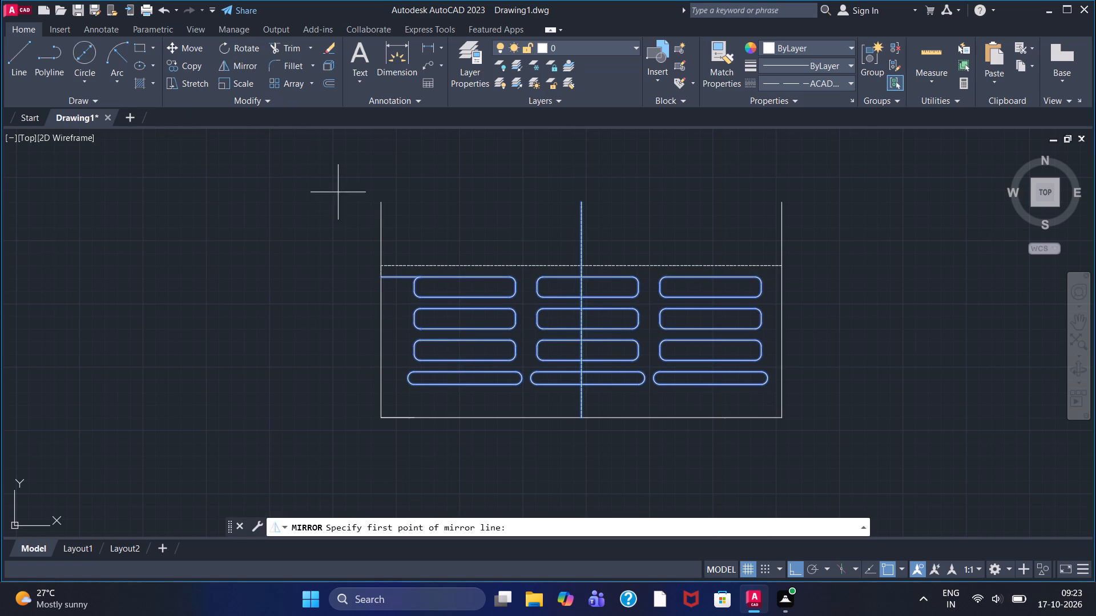
click(579, 262)
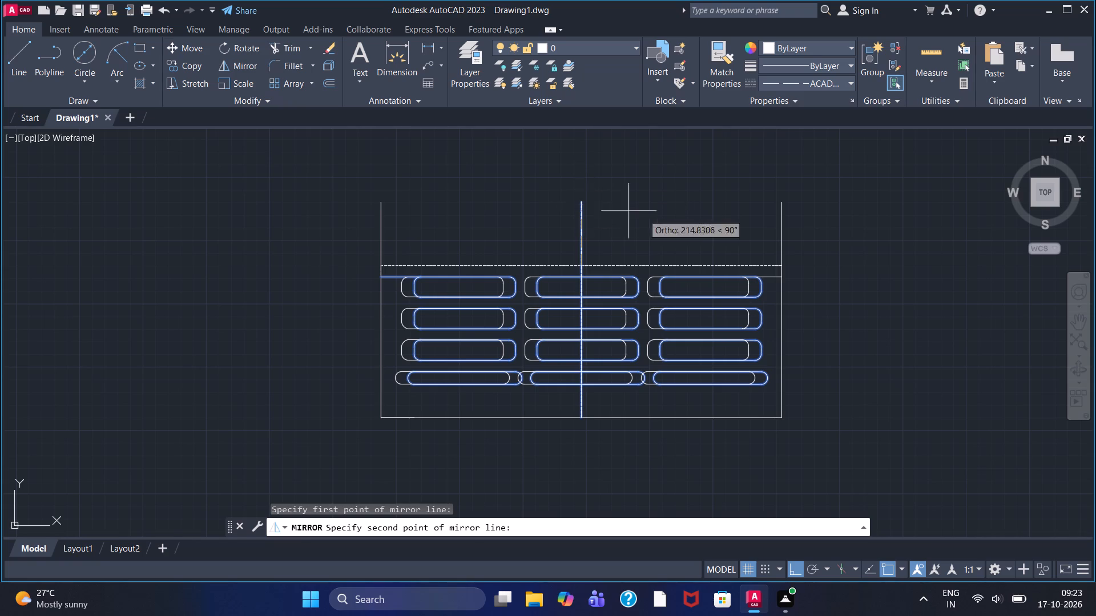
click(781, 265)
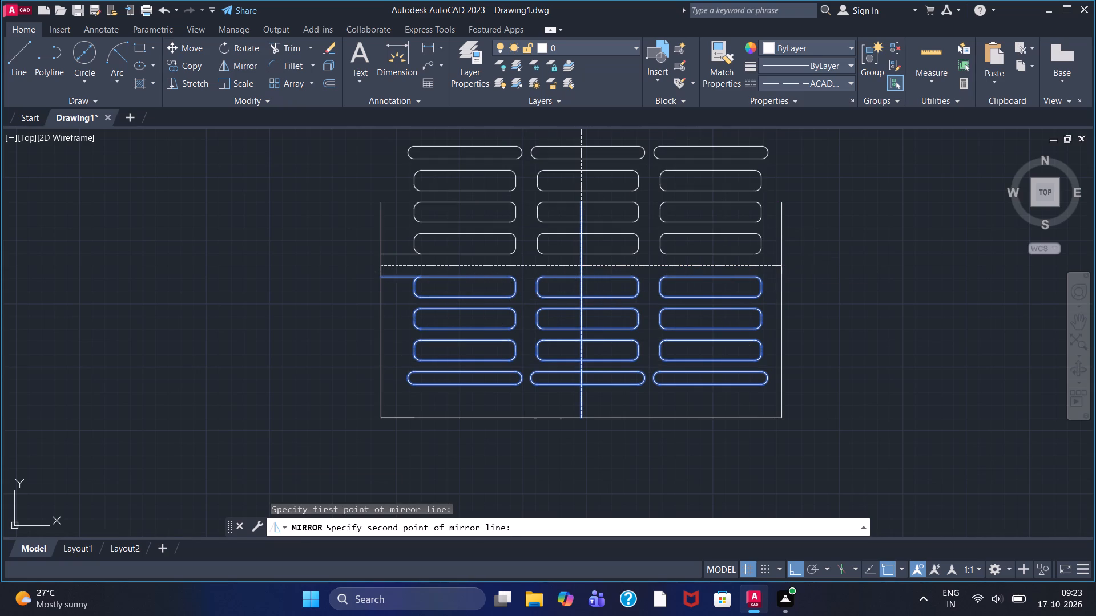
right_click(838, 252)
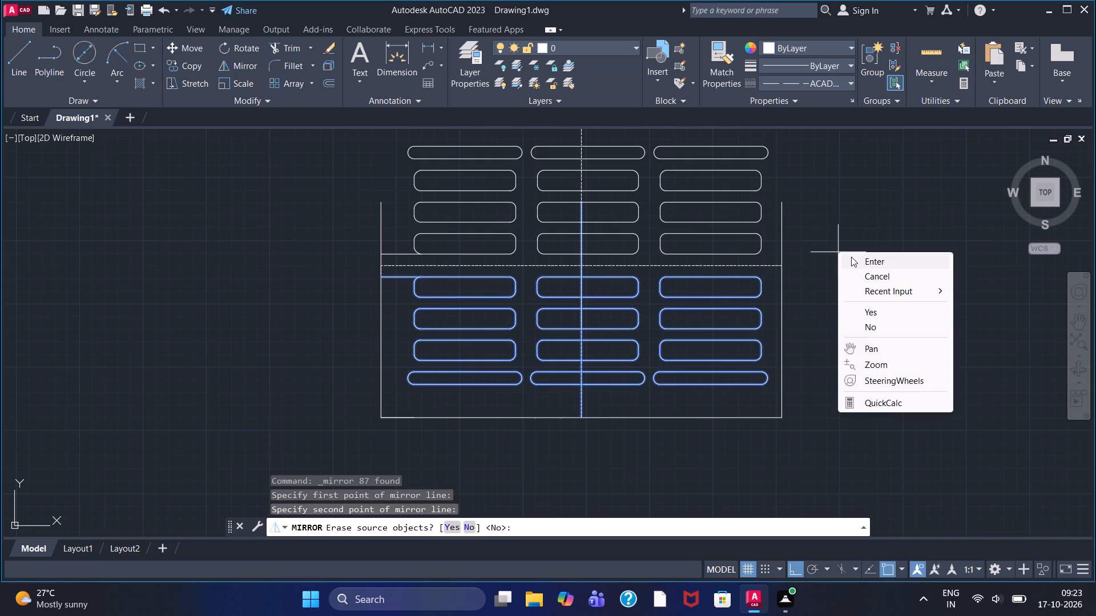
click(851, 257)
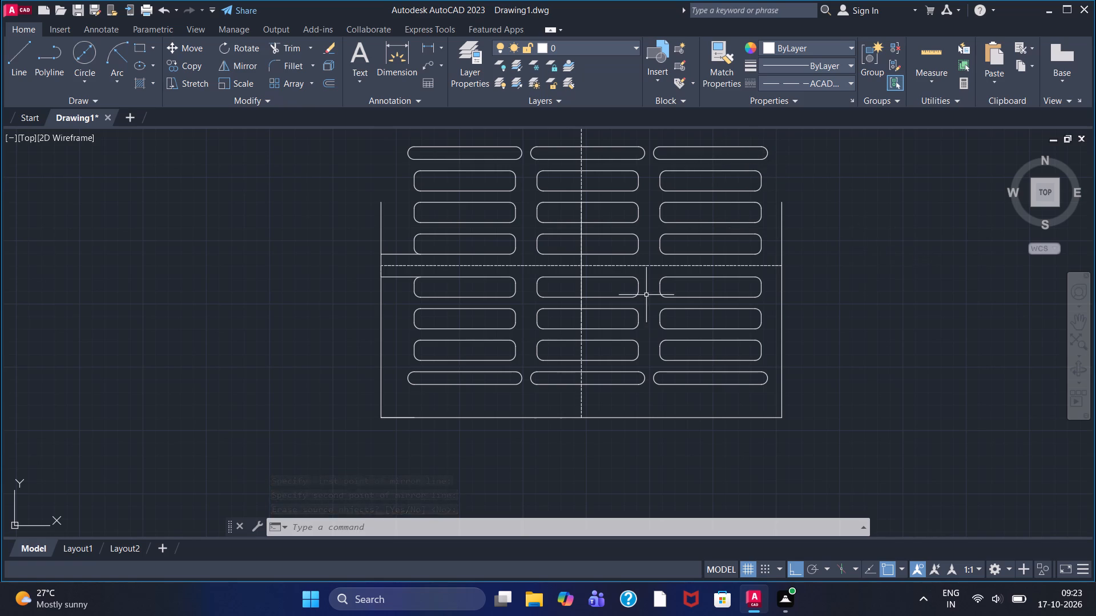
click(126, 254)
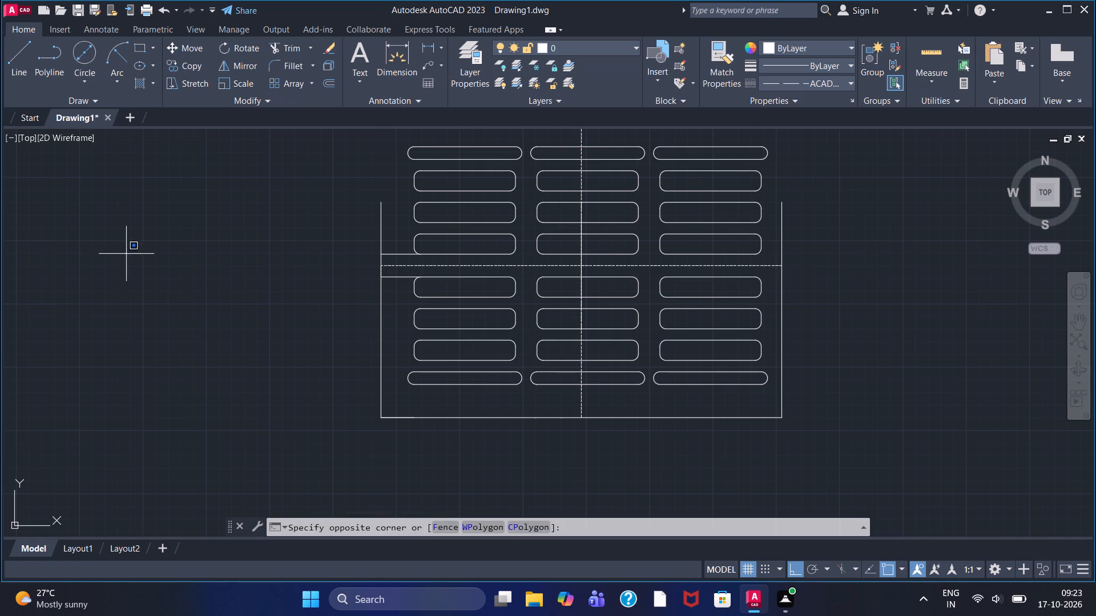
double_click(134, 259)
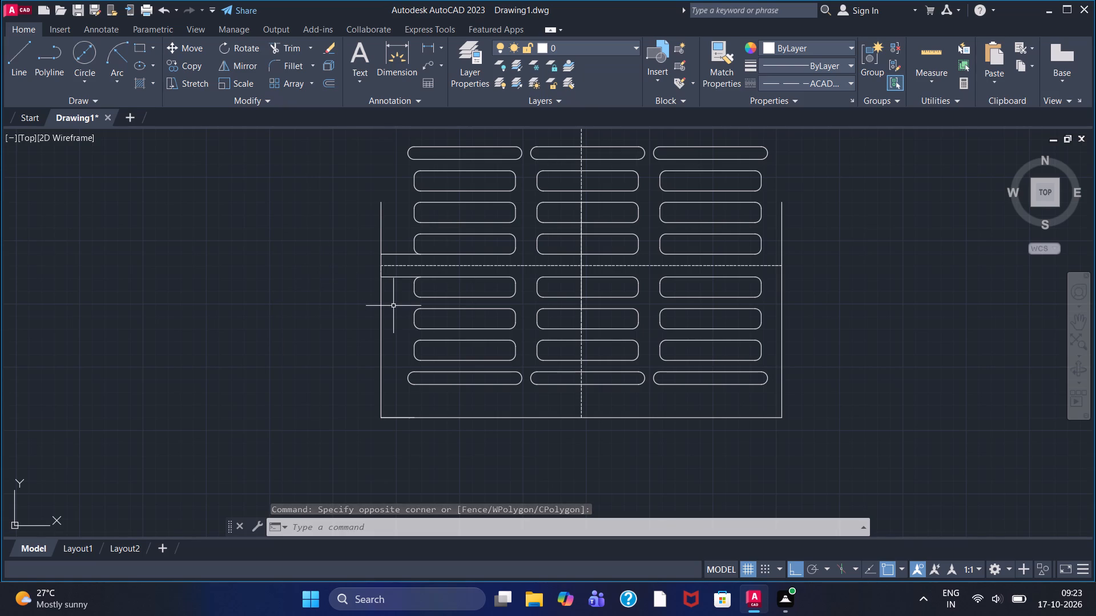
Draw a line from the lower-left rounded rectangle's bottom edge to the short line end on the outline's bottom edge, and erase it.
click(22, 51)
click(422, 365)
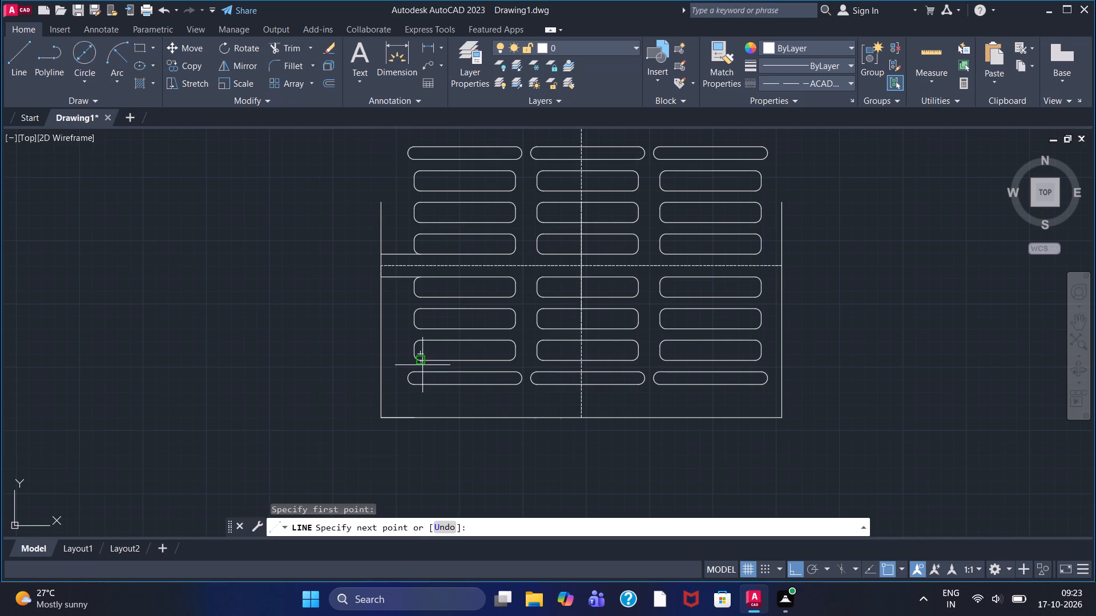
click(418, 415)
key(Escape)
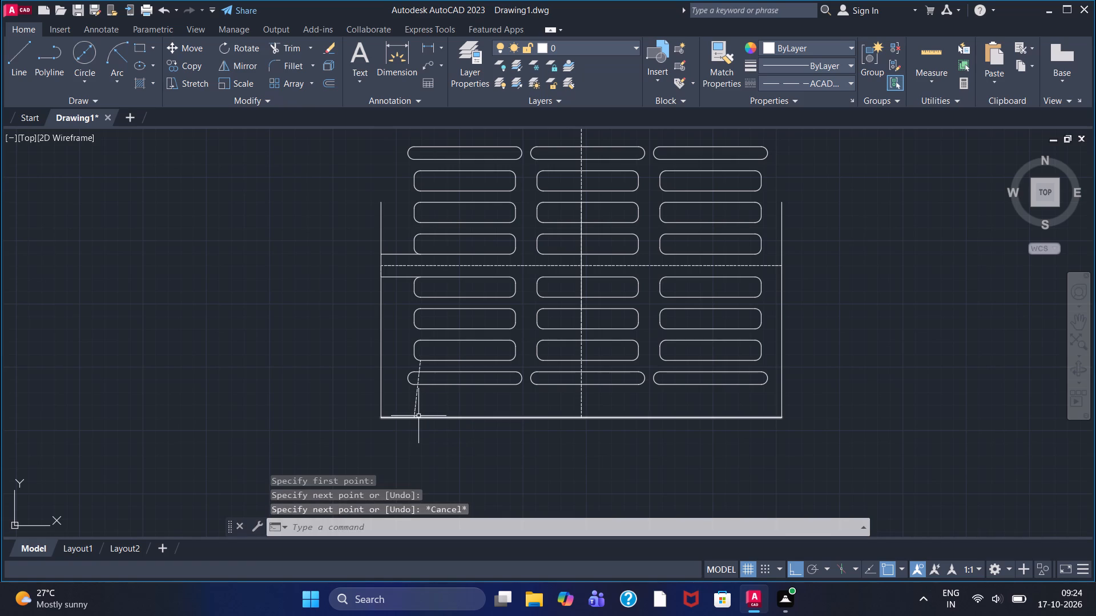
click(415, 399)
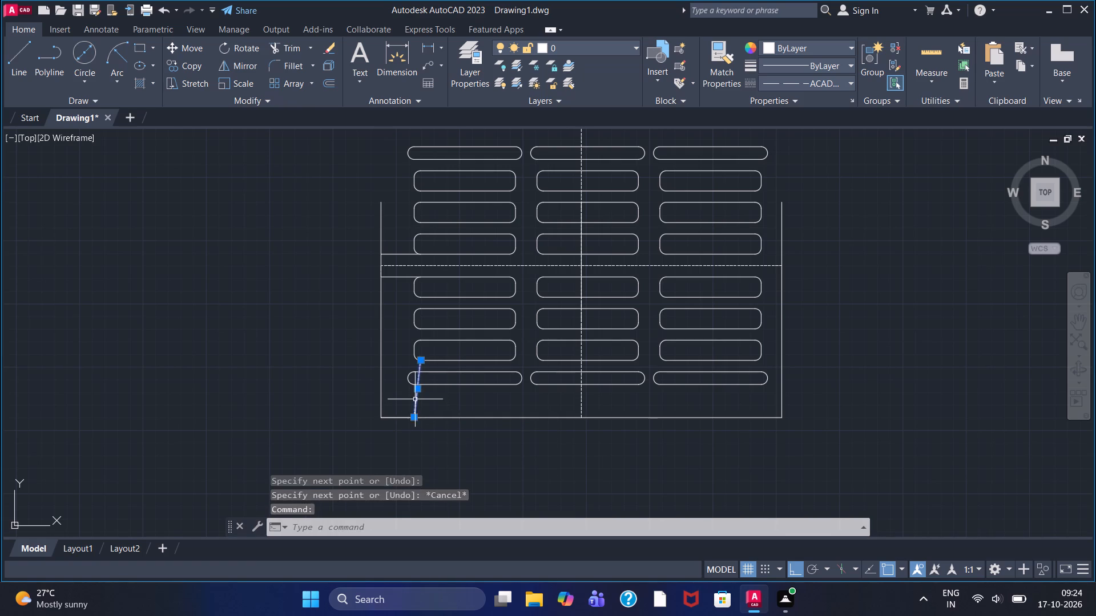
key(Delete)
Draw two vertical dashed lines from the bottom edge ends of the left column's lowest rounded rectangle down past the outline's bottom edge.
scroll(424, 390, up, 2)
click(29, 72)
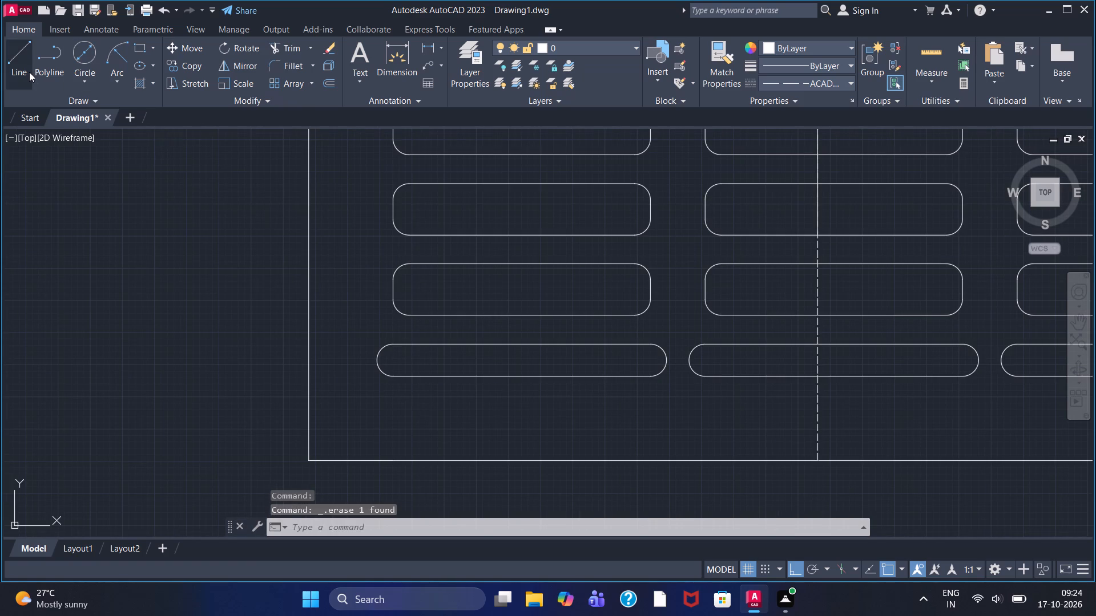
click(407, 318)
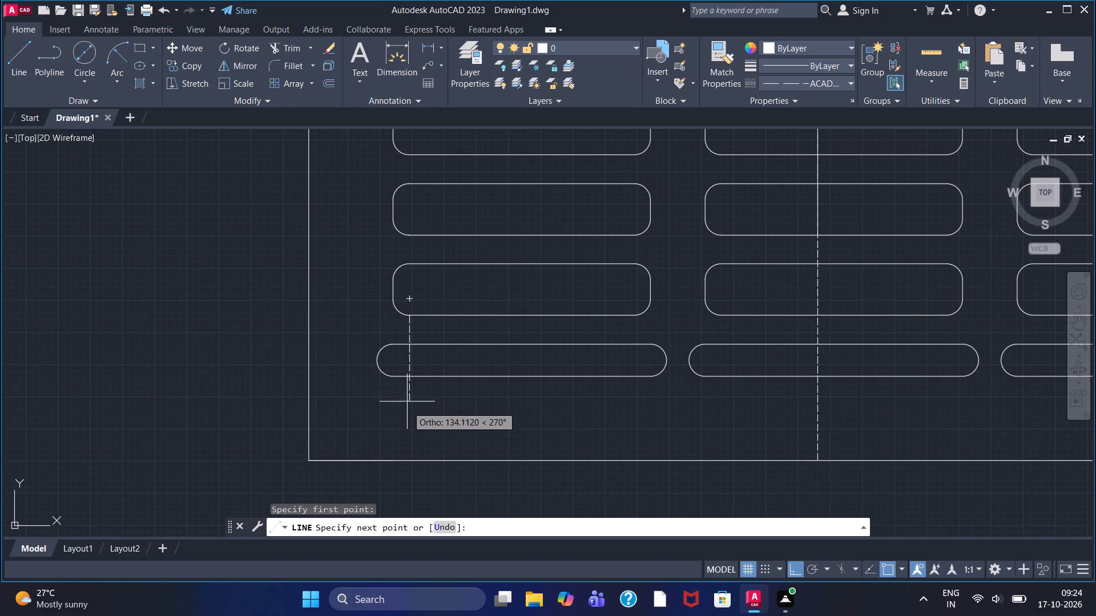
click(407, 485)
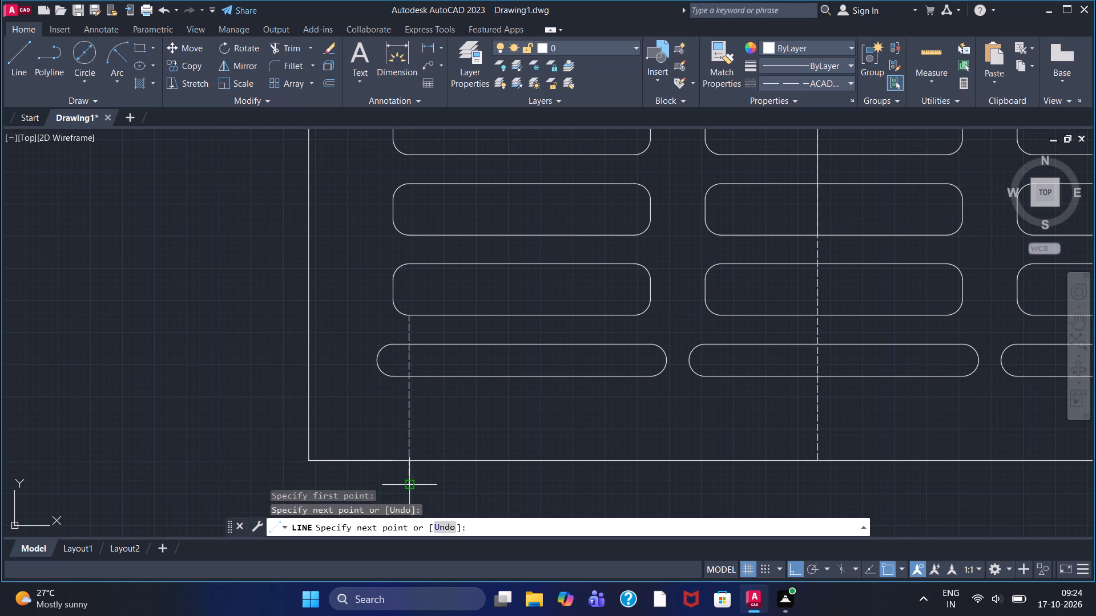
right_click(459, 502)
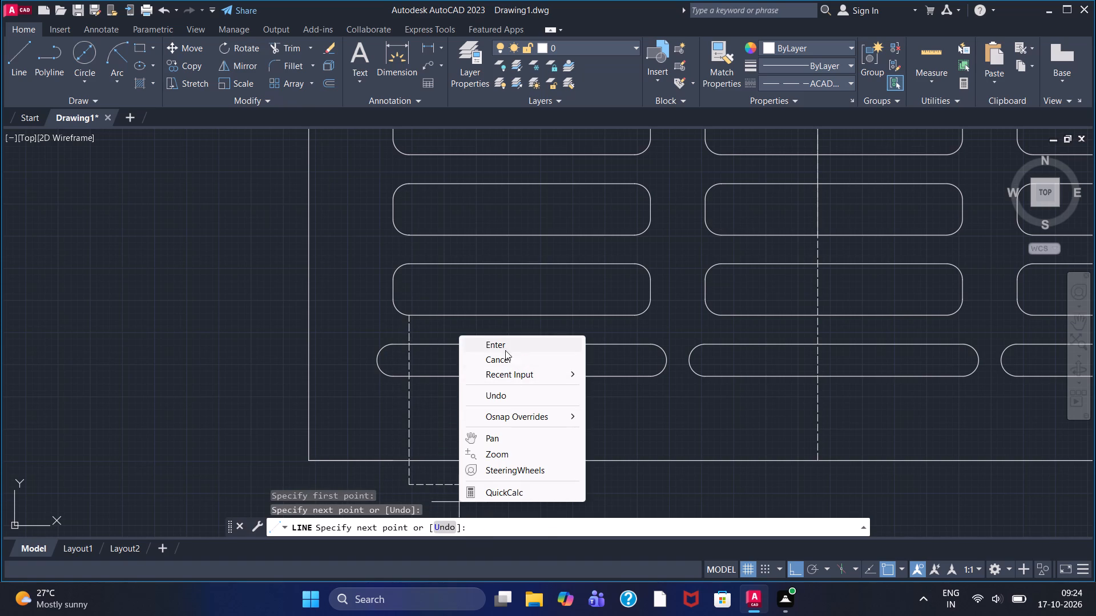
click(505, 345)
click(23, 67)
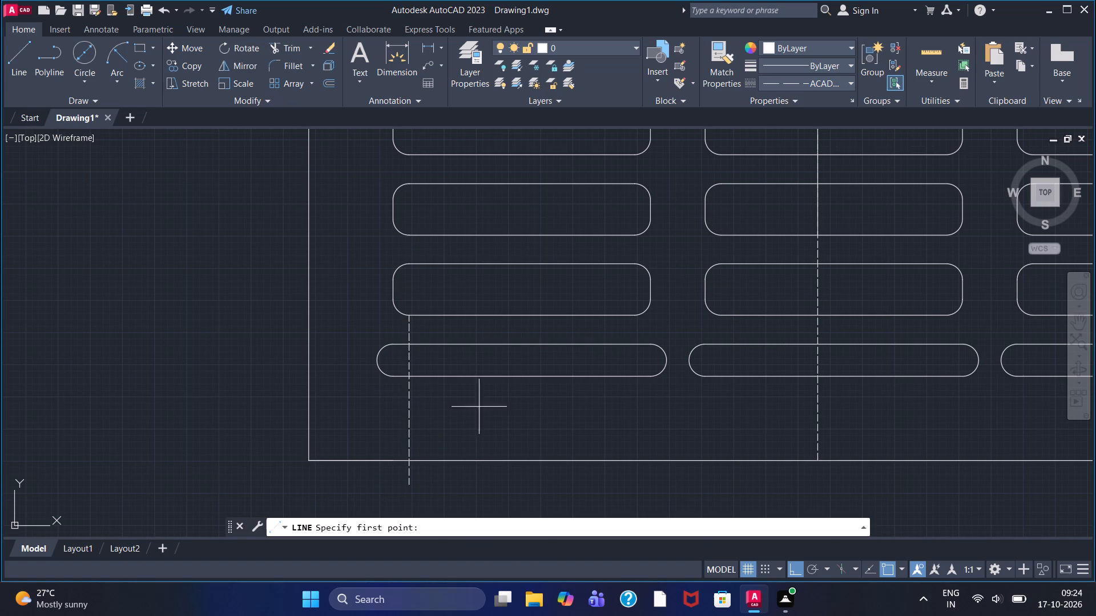
click(631, 318)
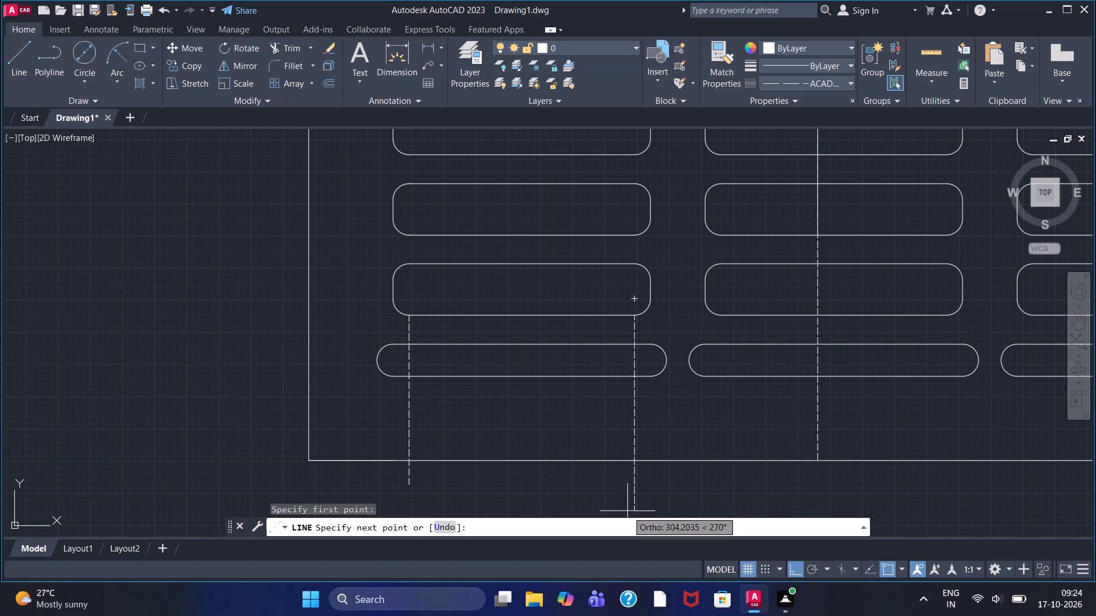
click(632, 500)
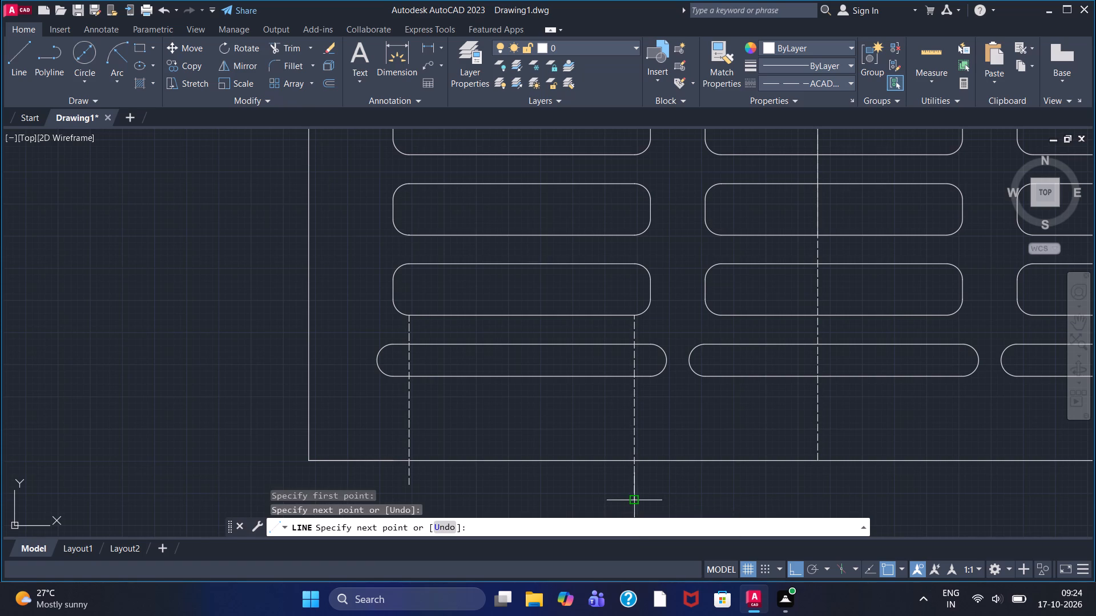
right_click(565, 491)
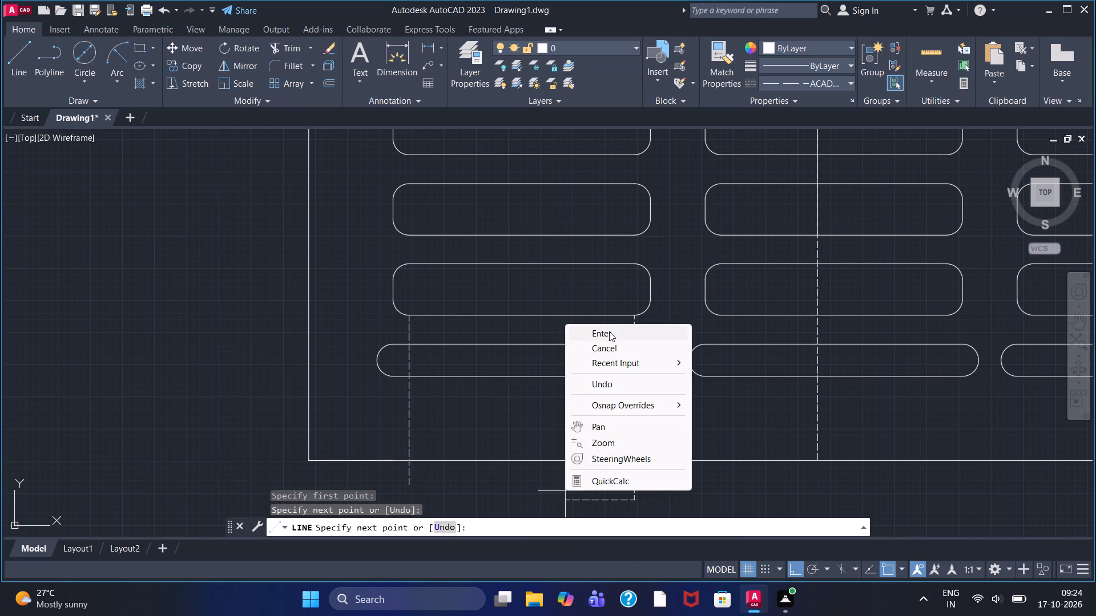
click(609, 331)
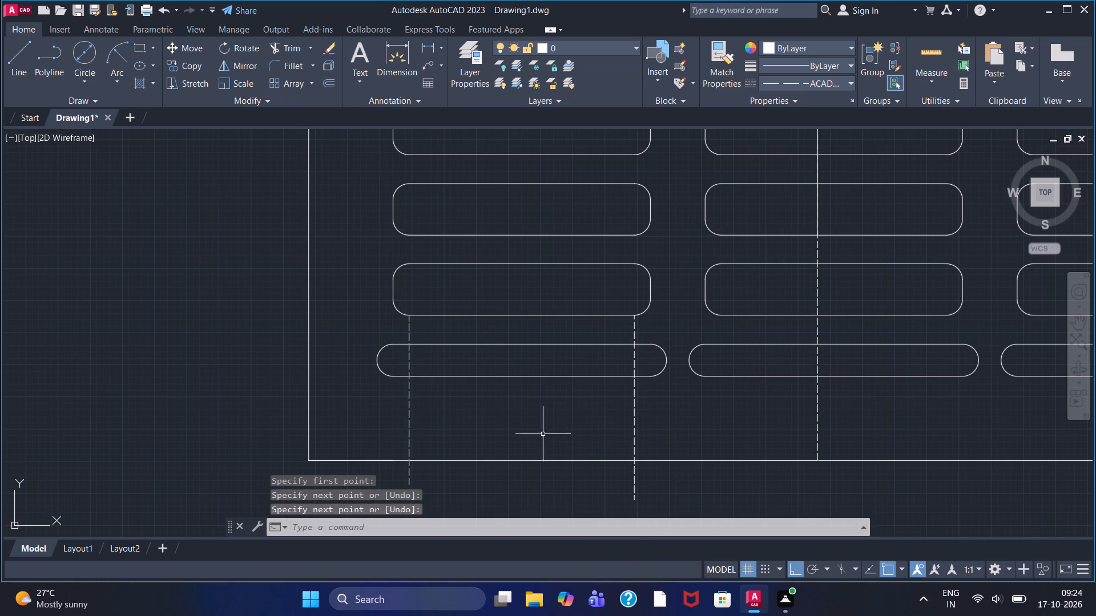
Draw two vertical dashed lines from the bottom edge ends of the middle column's lowest rounded rectangle down past the outline's bottom edge.
click(25, 66)
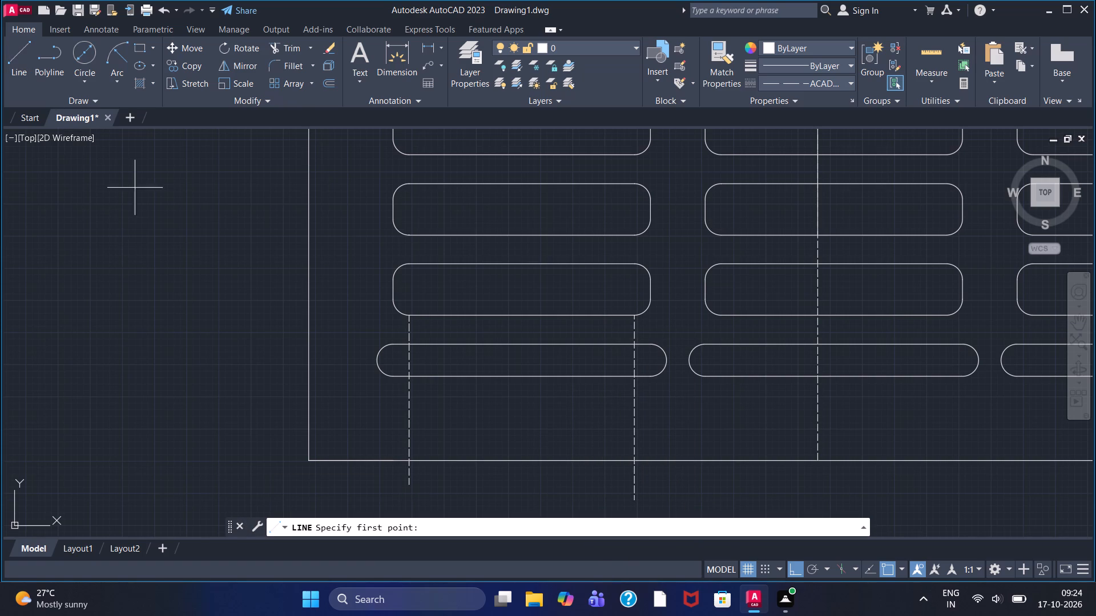
click(721, 318)
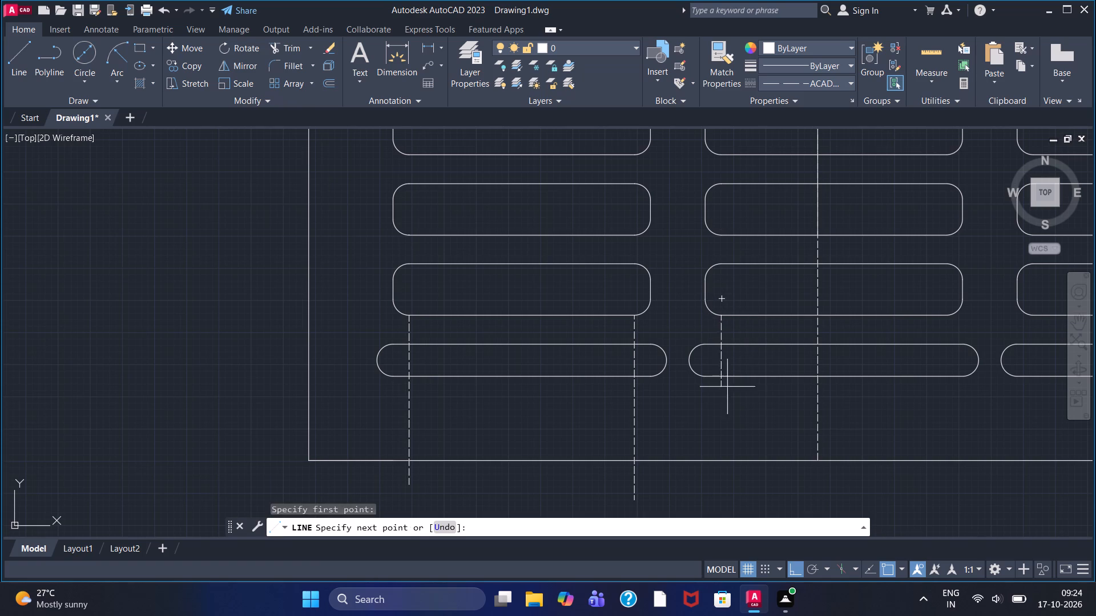
click(713, 489)
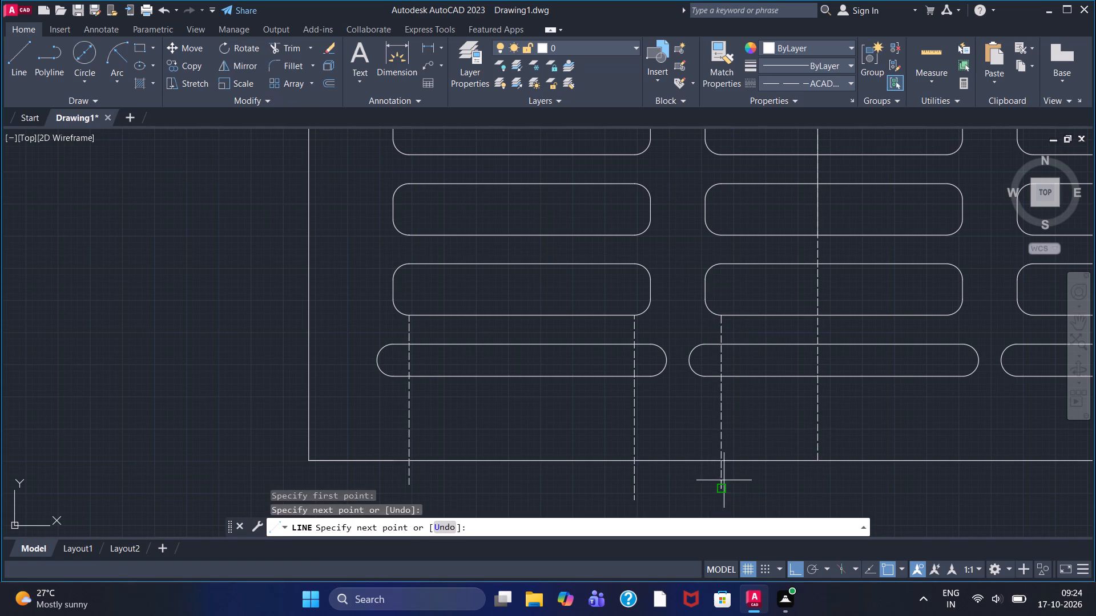
right_click(751, 452)
click(781, 296)
click(14, 67)
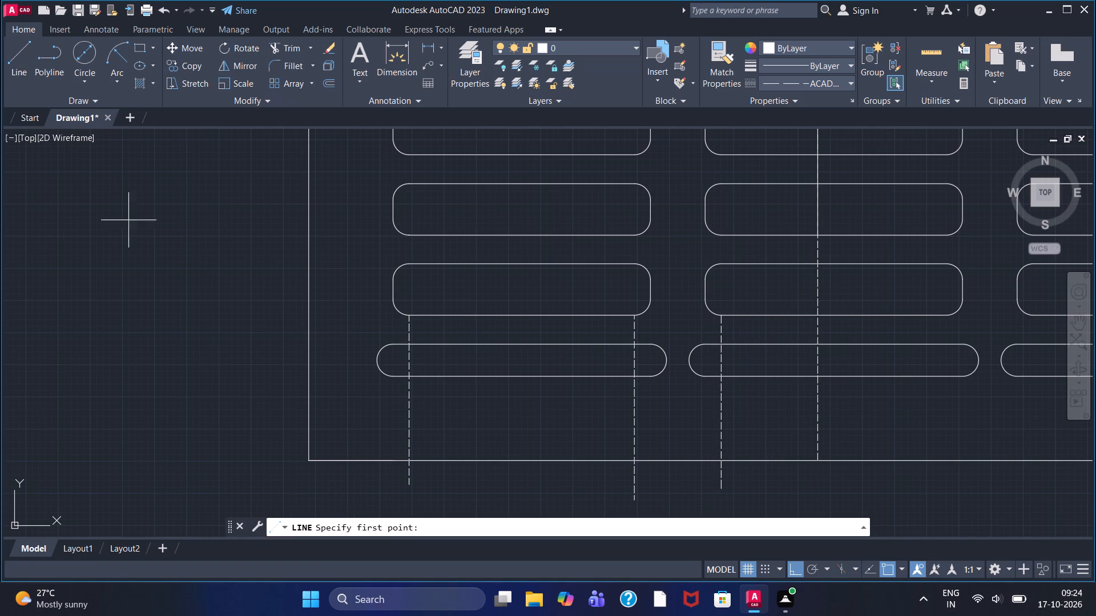
click(946, 316)
click(966, 499)
right_click(908, 466)
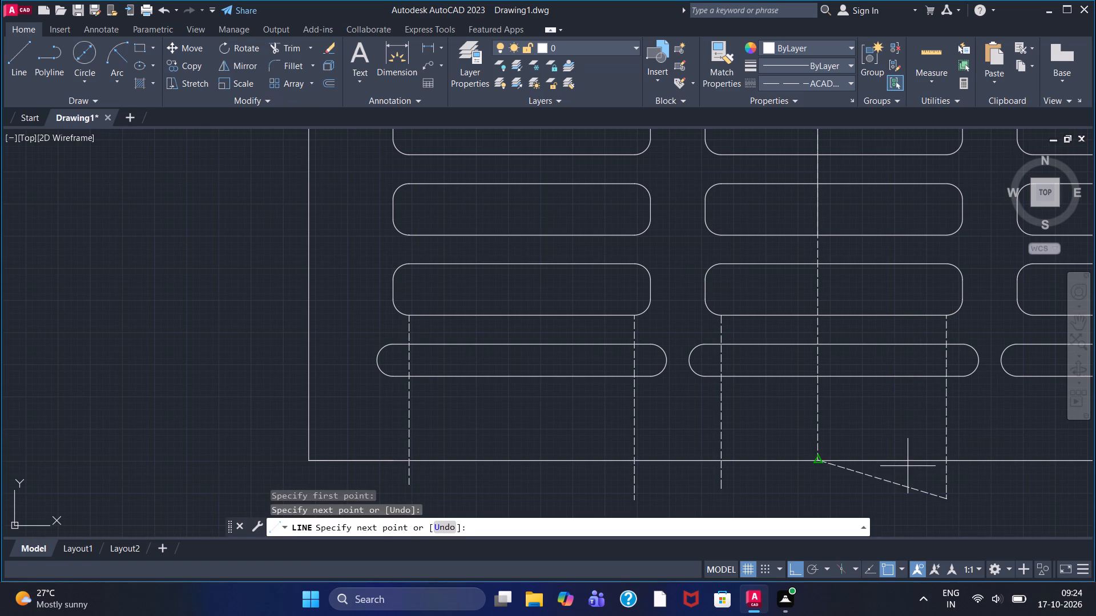
click(934, 311)
Draw two vertical dashed lines from the bottom edge ends of the right column's lowest rounded rectangle past the outline, the right one about 259 long.
scroll(965, 404, up, 1)
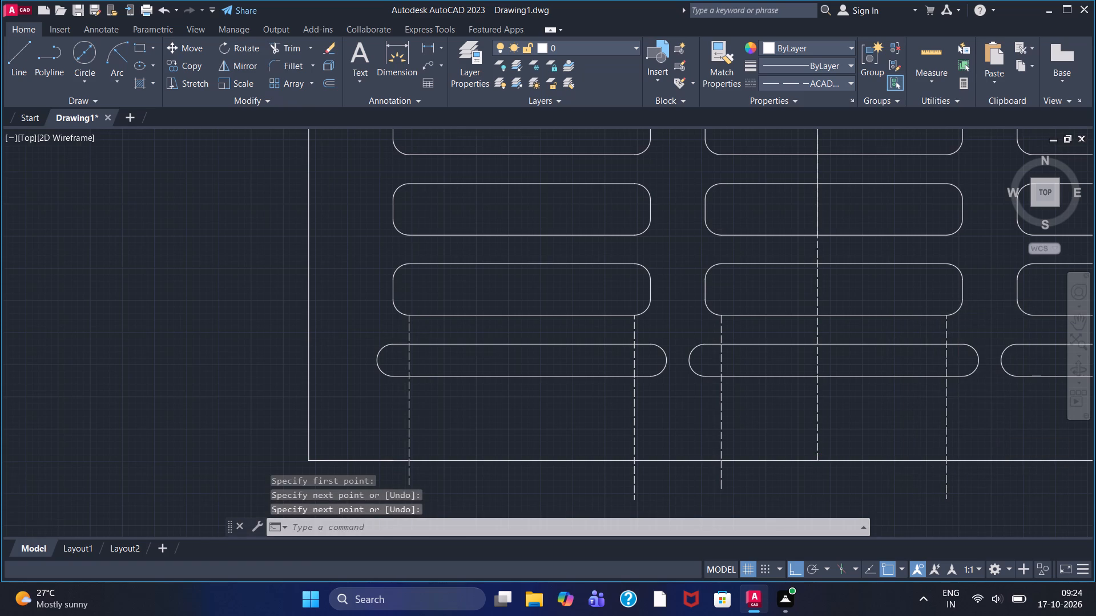
scroll(965, 404, up, 1)
scroll(973, 403, down, 3)
middle_drag(996, 414, 648, 413)
click(29, 44)
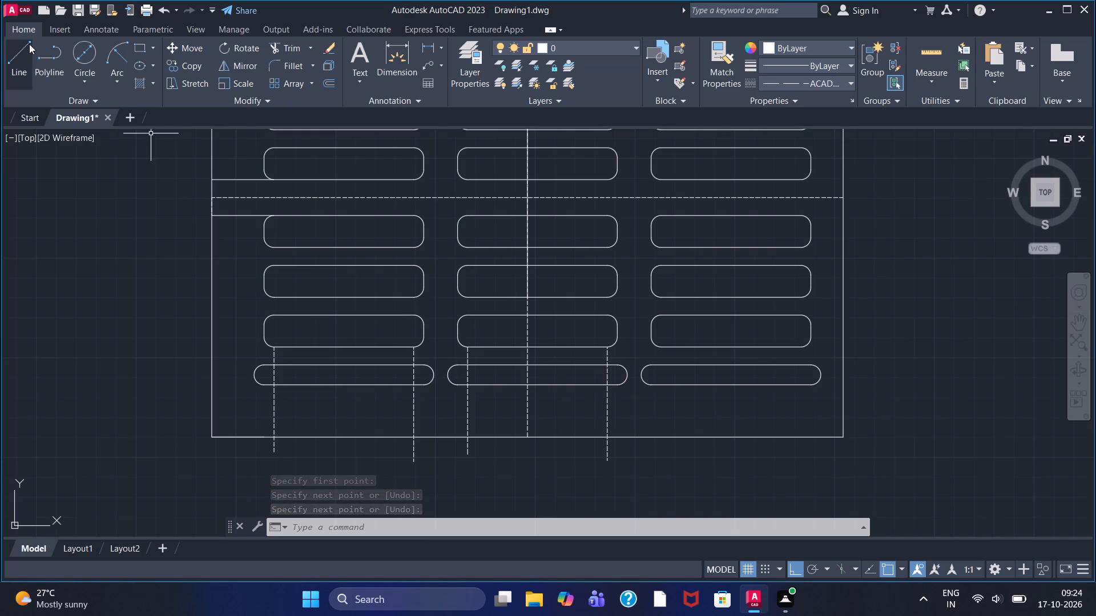
click(662, 343)
click(671, 472)
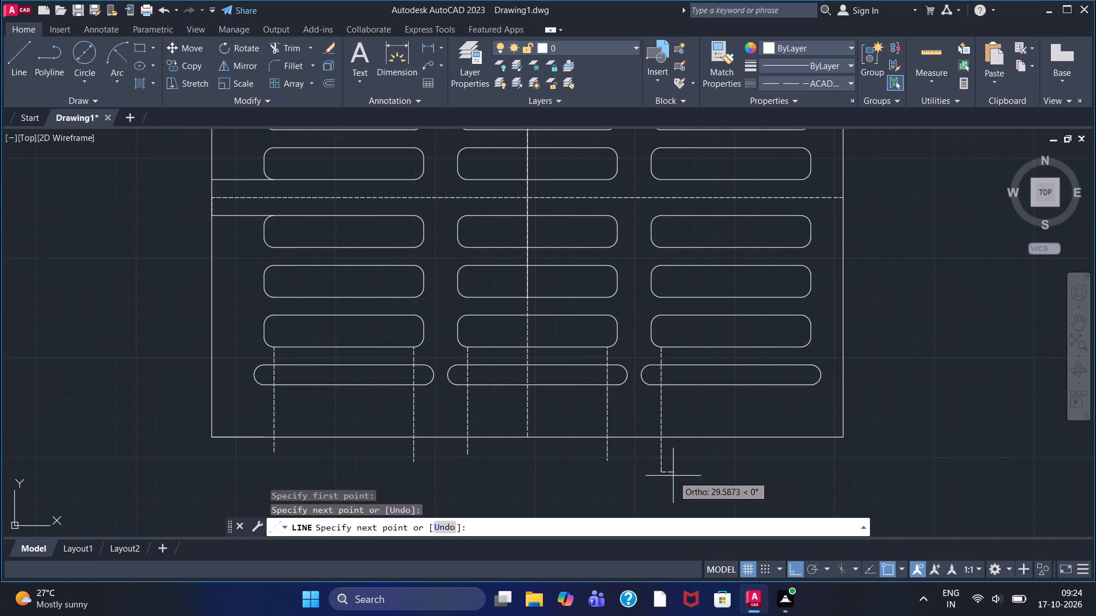
right_click(673, 476)
click(715, 317)
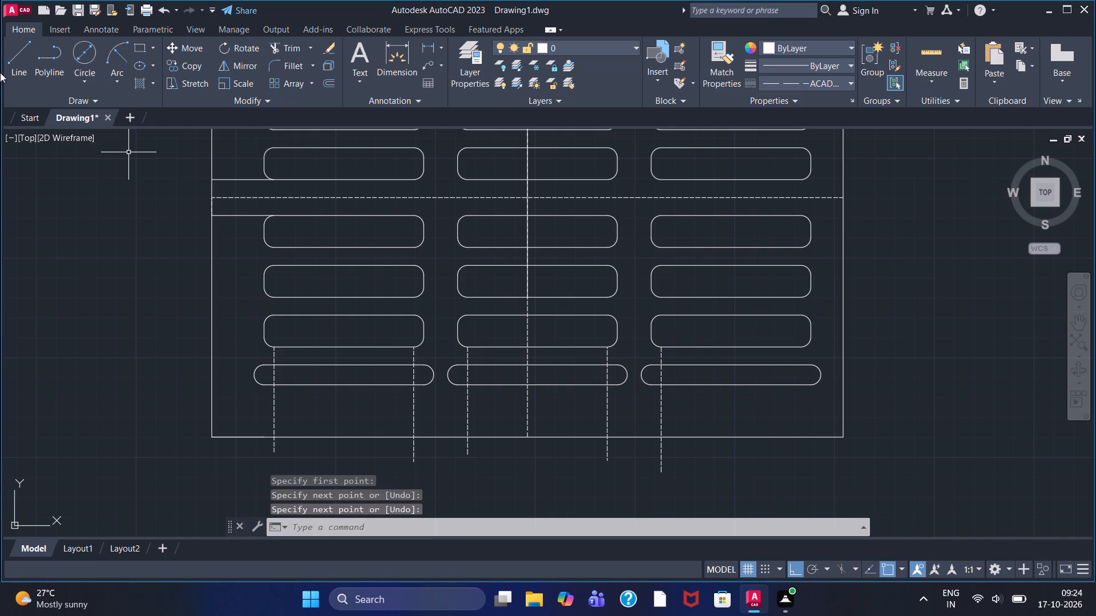
click(19, 60)
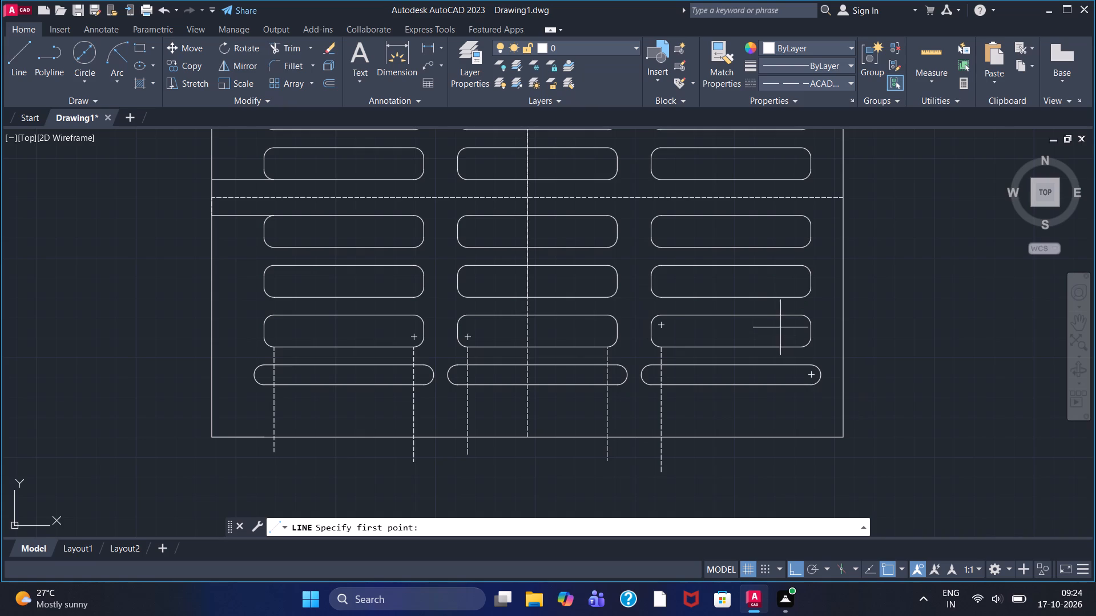
click(800, 344)
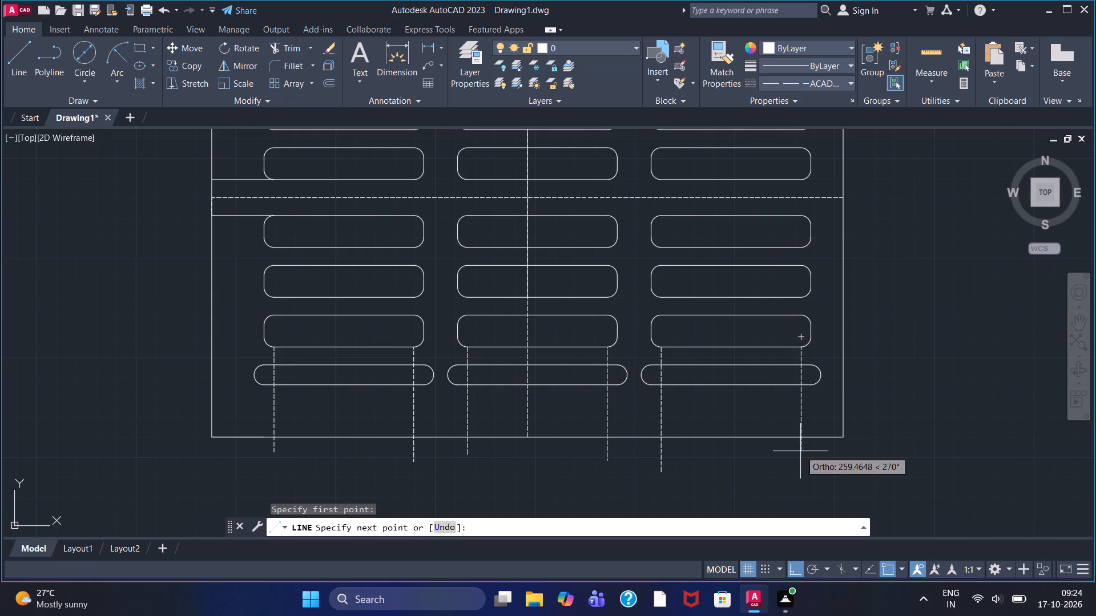
click(800, 451)
right_click(904, 455)
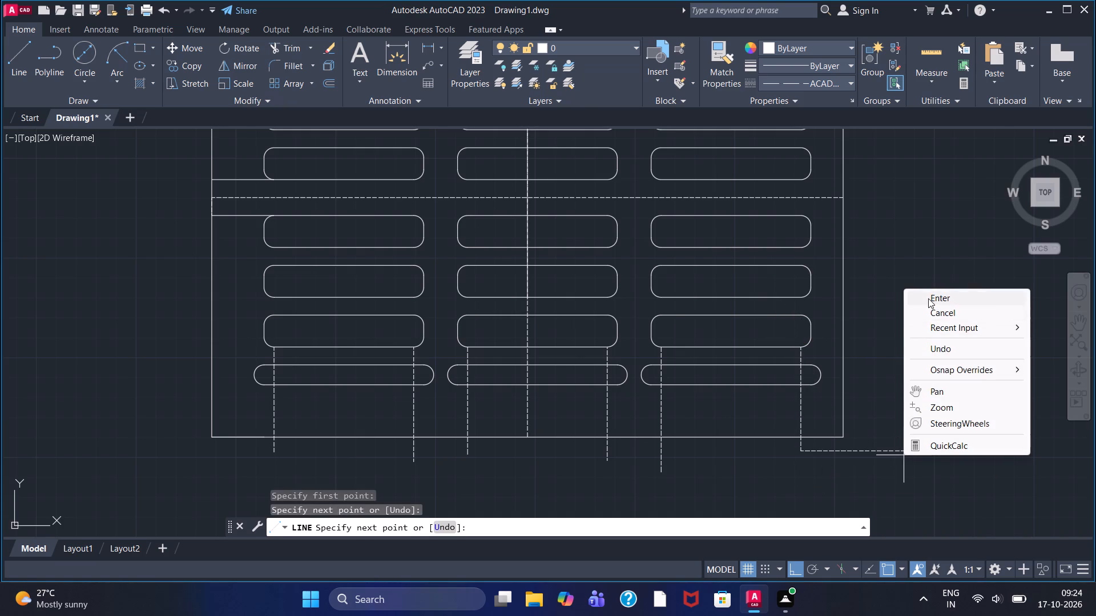
click(928, 298)
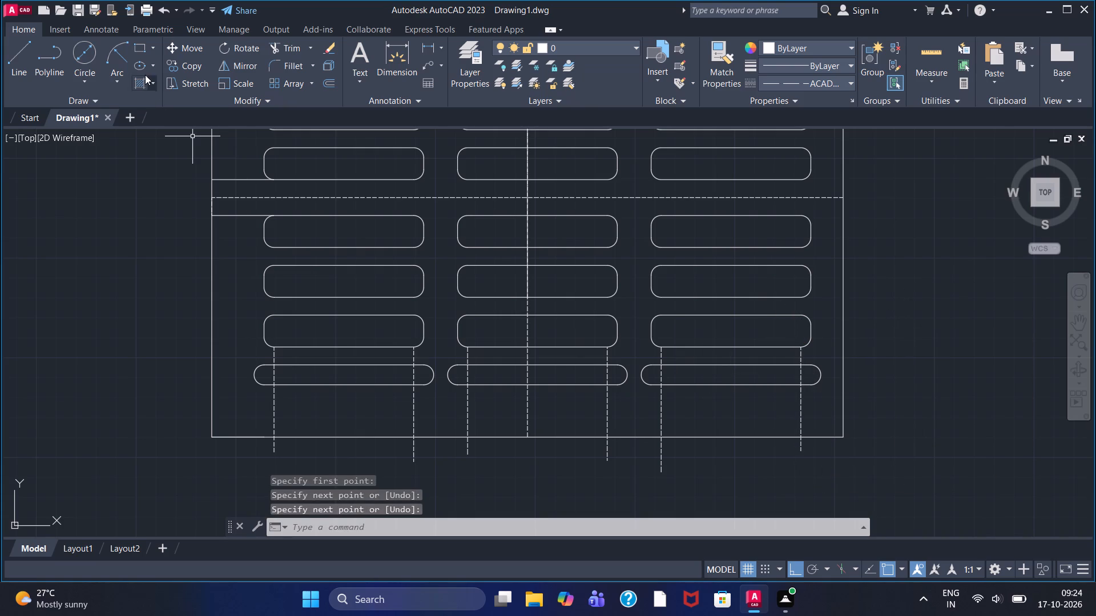
Trim the left bottom slot's rounded left end back to its dashed line, and trim away that line's excess above and below the slot.
click(291, 46)
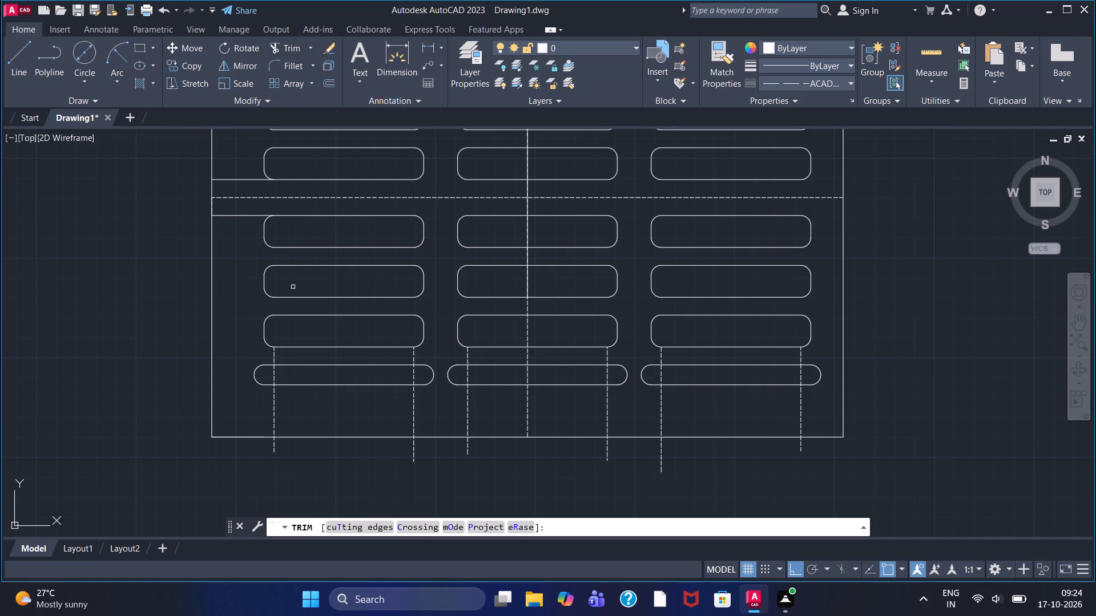
click(253, 371)
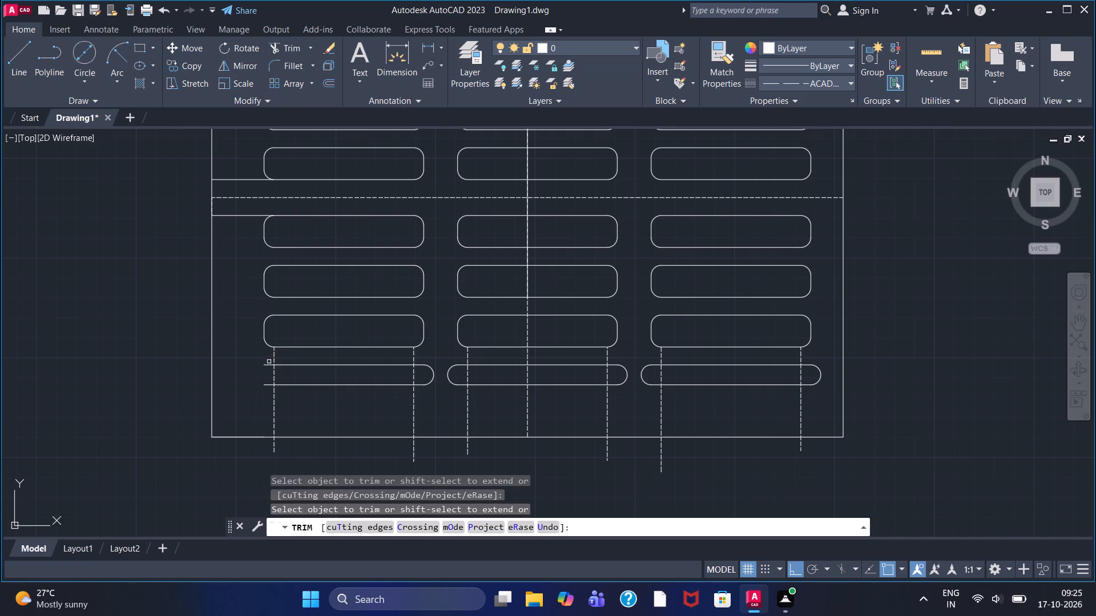
click(268, 363)
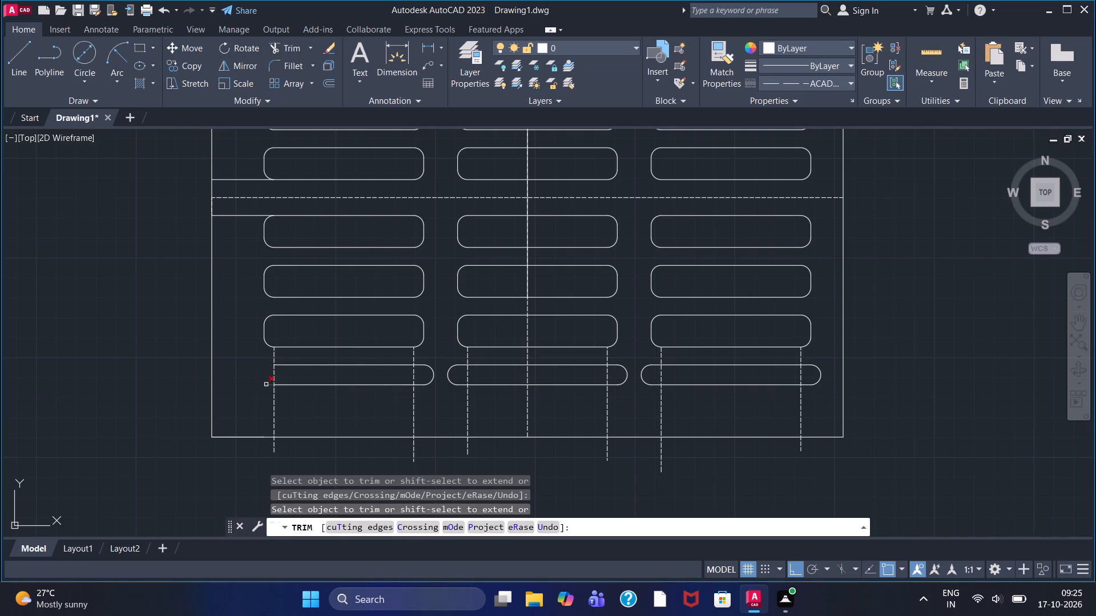
click(266, 384)
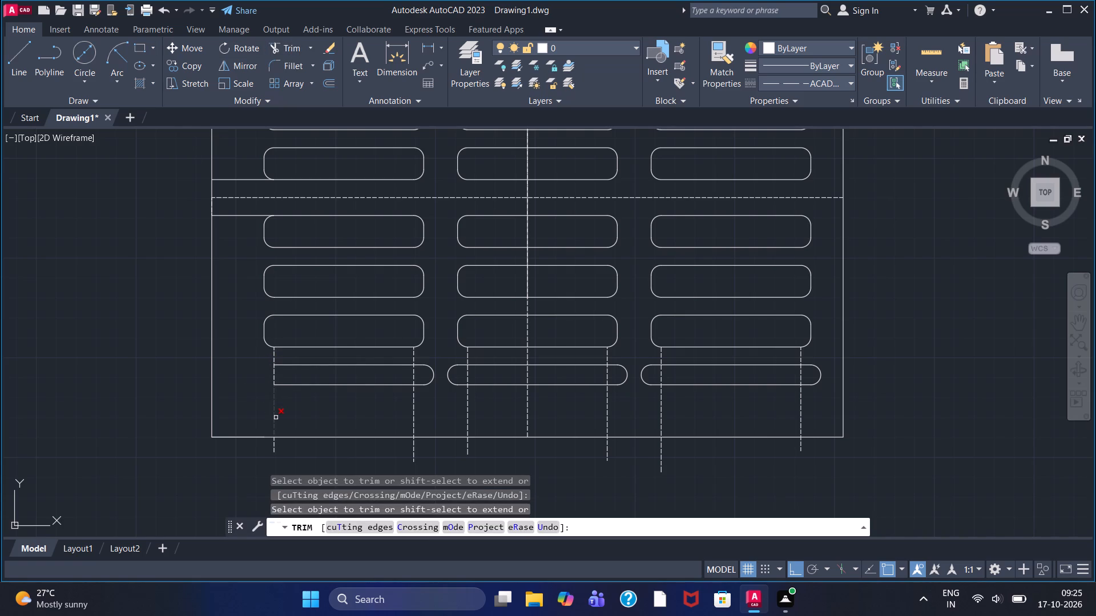
click(276, 418)
click(276, 445)
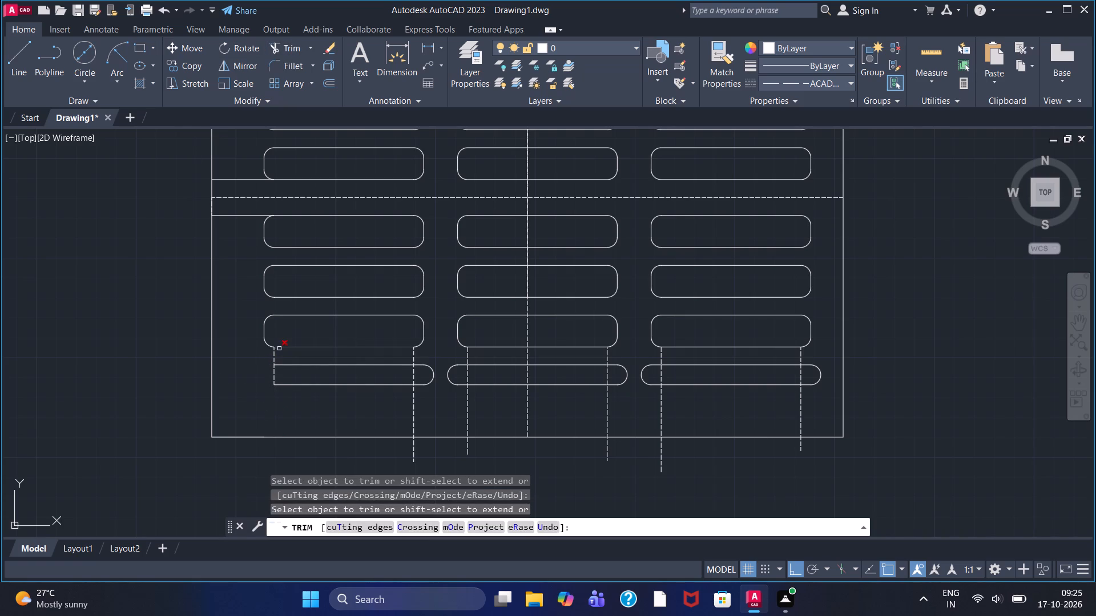
click(273, 354)
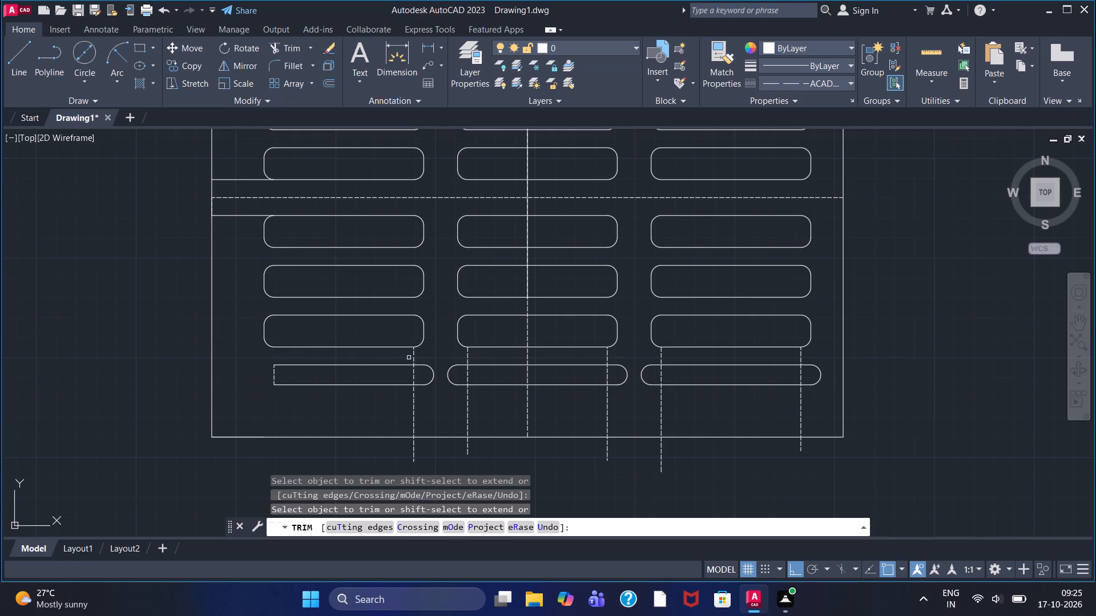
Trim the left bottom slot's rounded right end back to its dashed line, and trim away that line's excess above and below the slot.
click(413, 358)
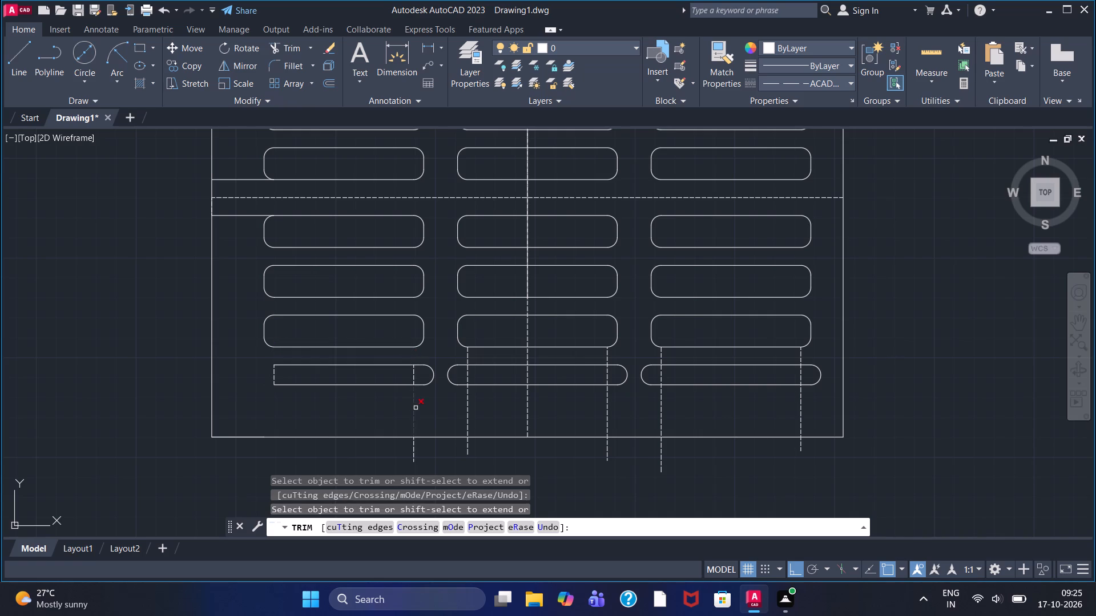
click(416, 408)
click(413, 456)
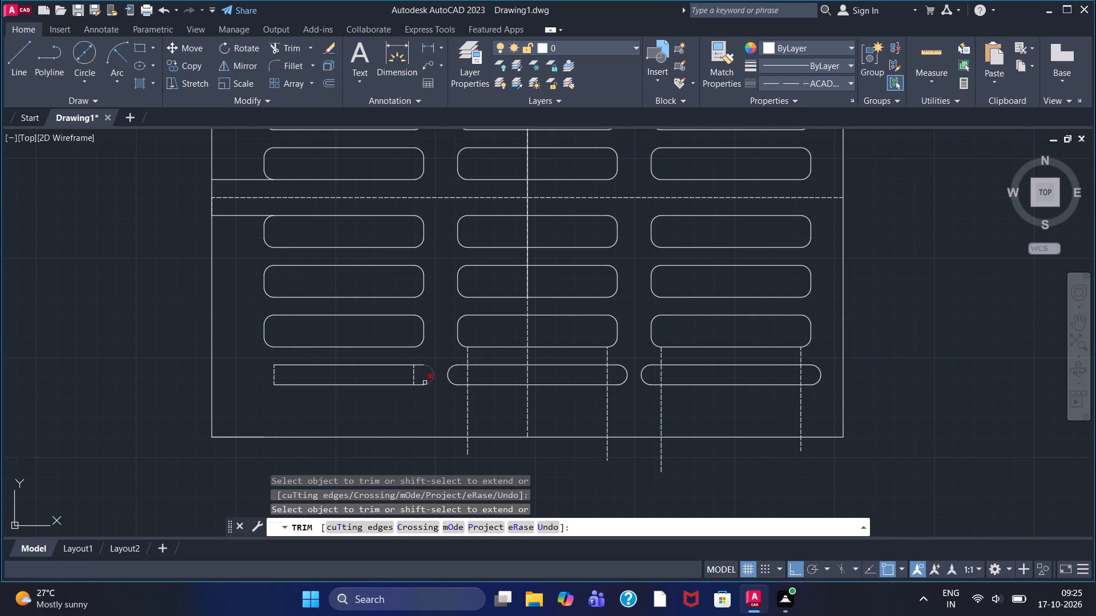
click(427, 385)
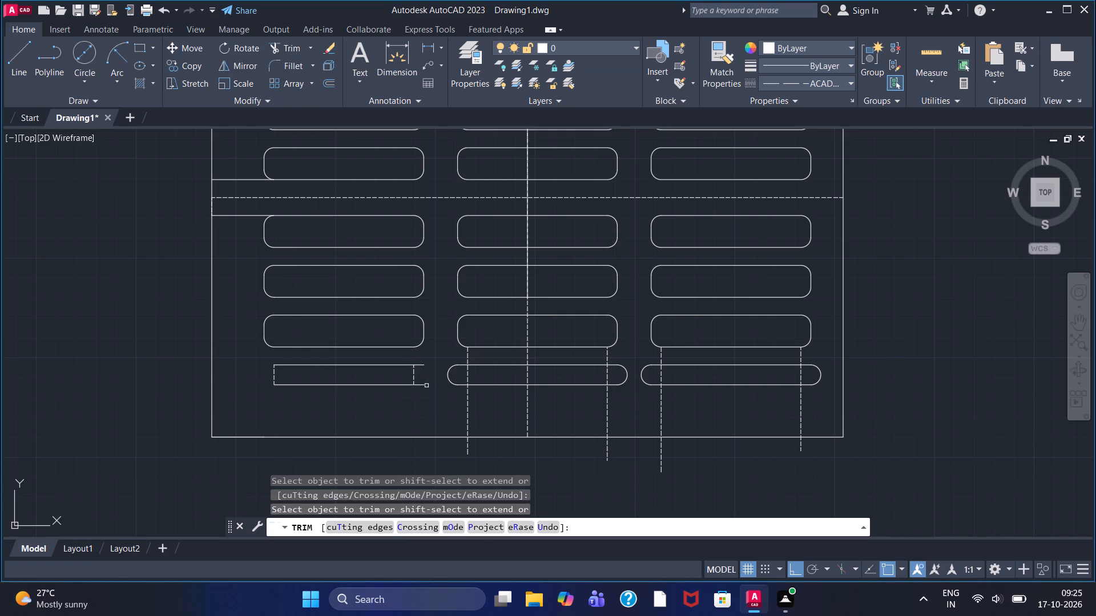
click(421, 386)
click(422, 366)
Trim the middle bottom slot's rounded left end back to its dashed line, and trim away that line's excess above and below the slot.
scroll(463, 381, up, 2)
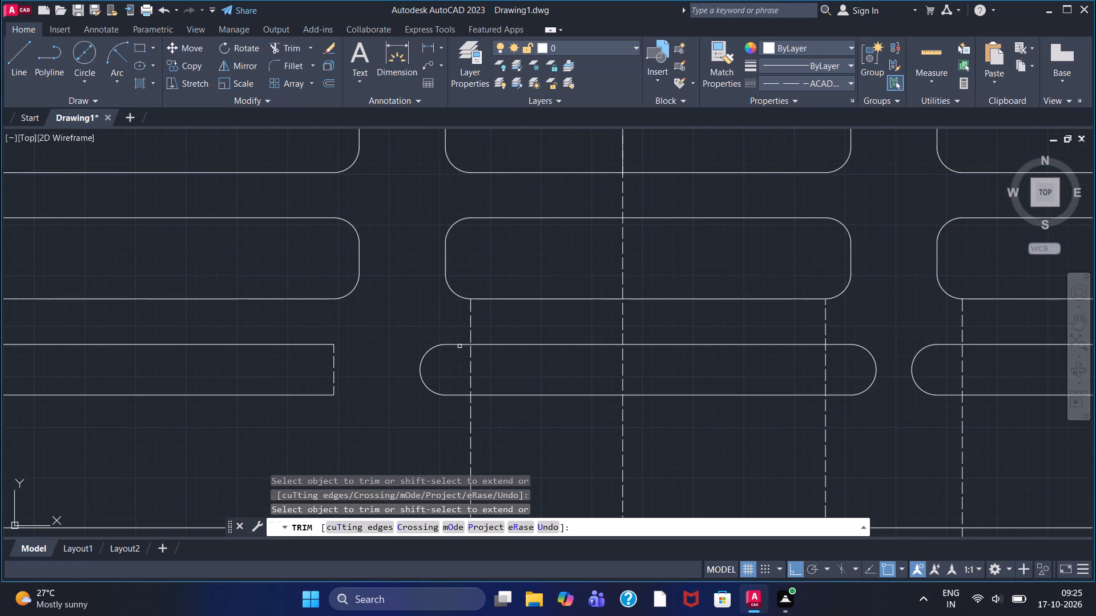
click(460, 346)
click(443, 345)
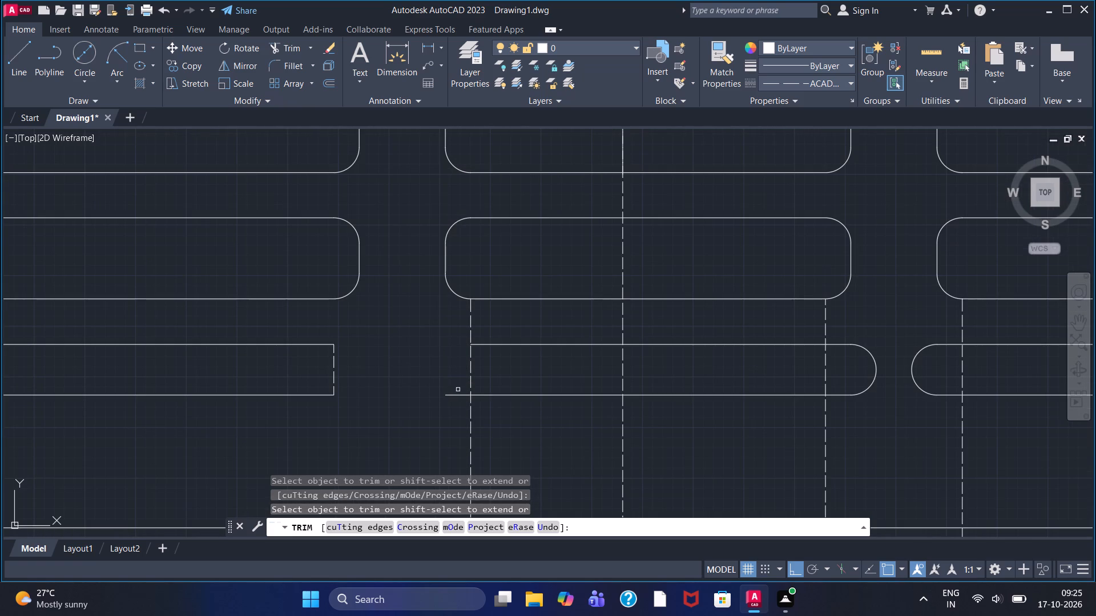
click(458, 397)
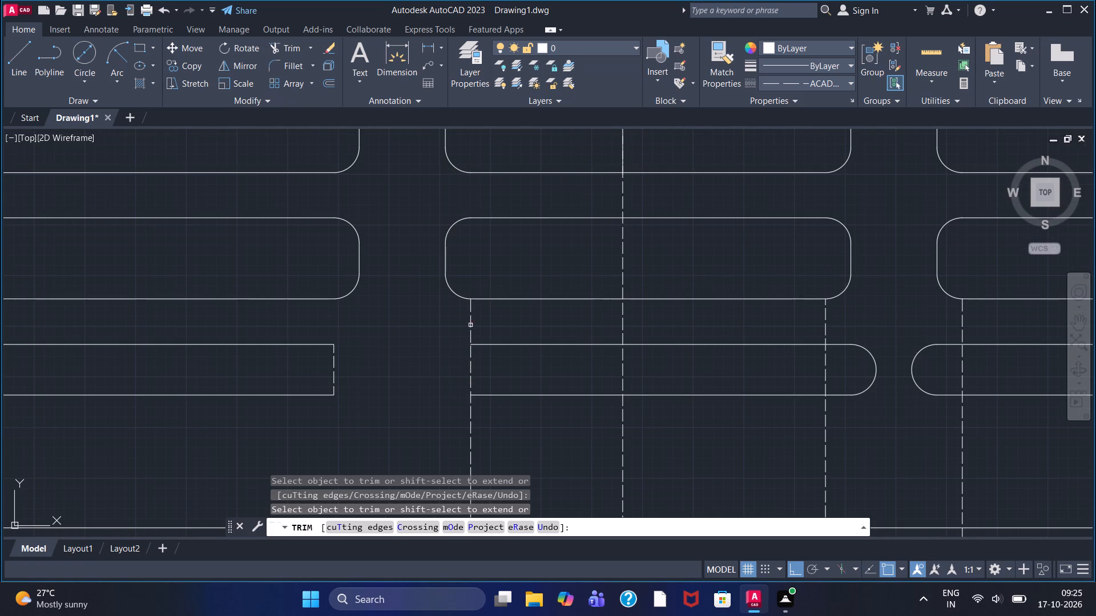
click(471, 325)
click(469, 425)
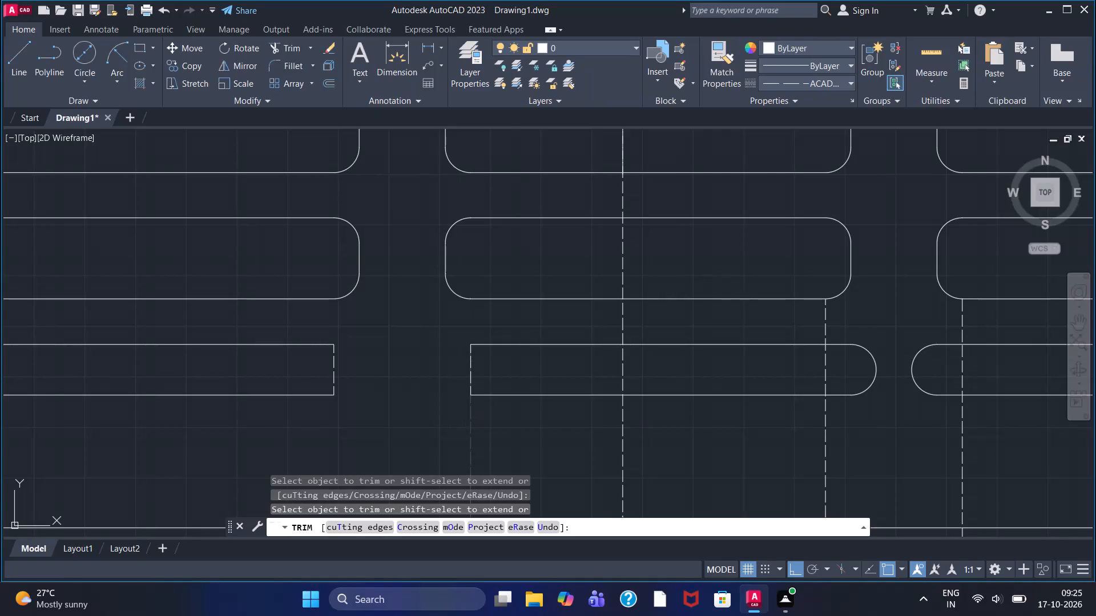
scroll(570, 456, up, 1)
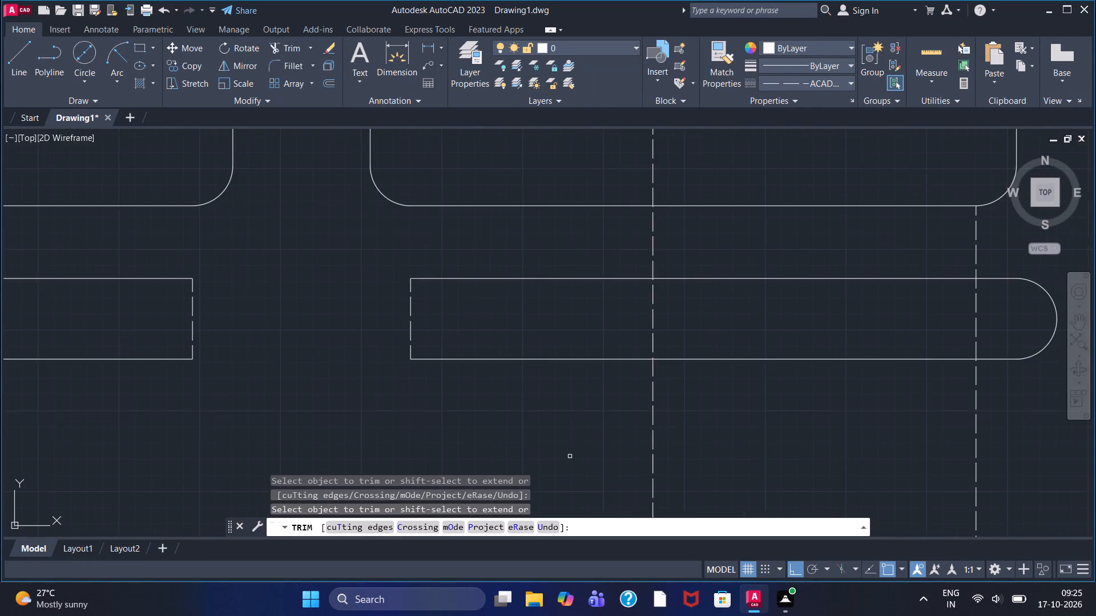
scroll(570, 456, down, 3)
middle_drag(555, 460, 518, 384)
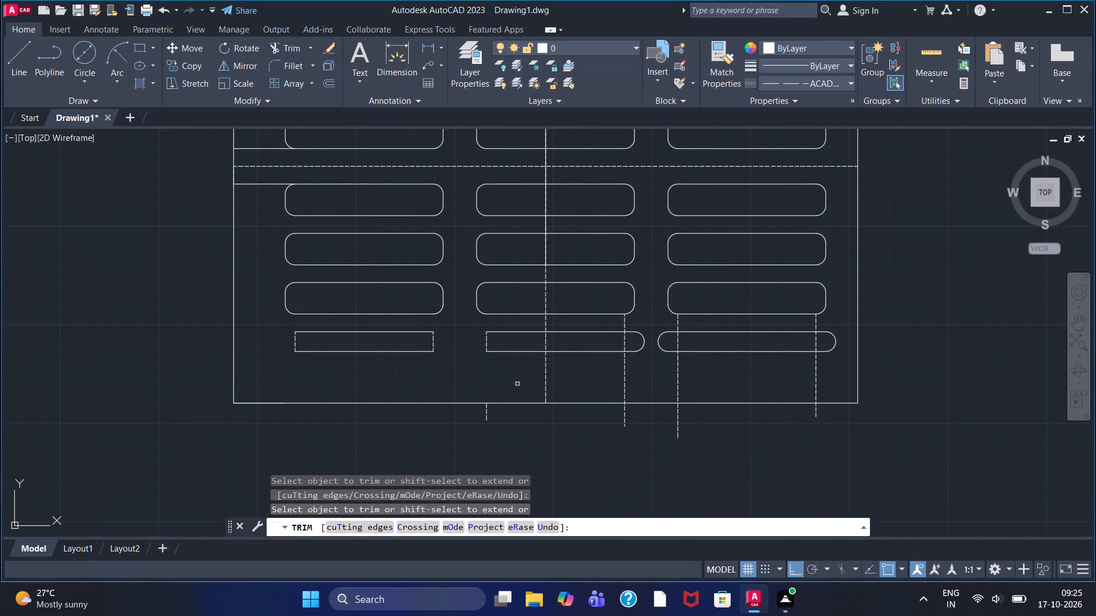
click(487, 414)
Trim the middle bottom slot's rounded right end back to its dashed line, and trim away that line's excess above and below the slot.
click(623, 326)
click(633, 333)
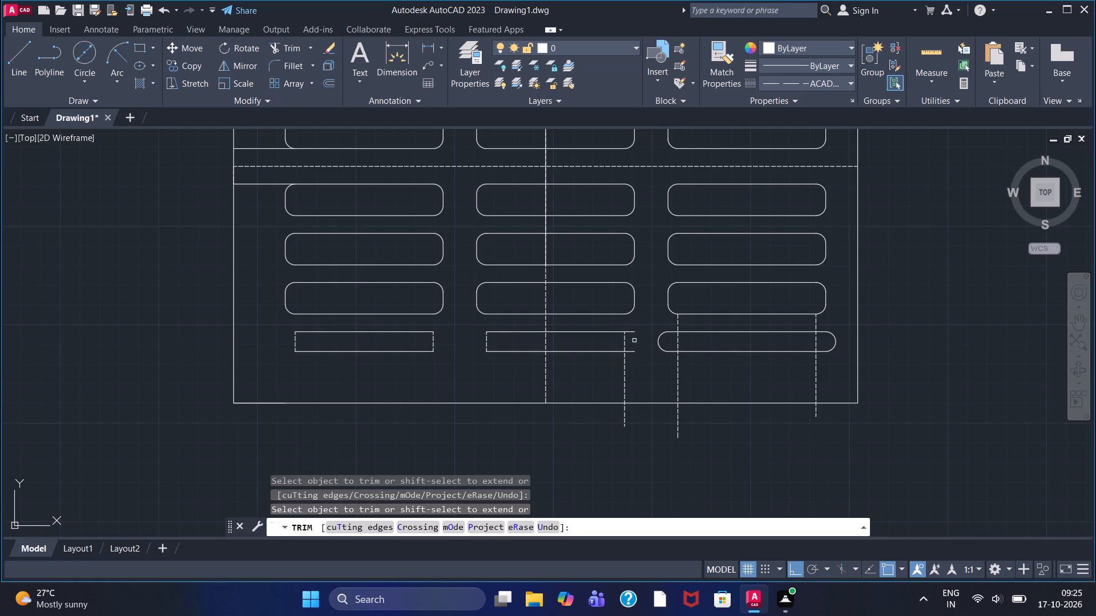
click(632, 331)
click(632, 352)
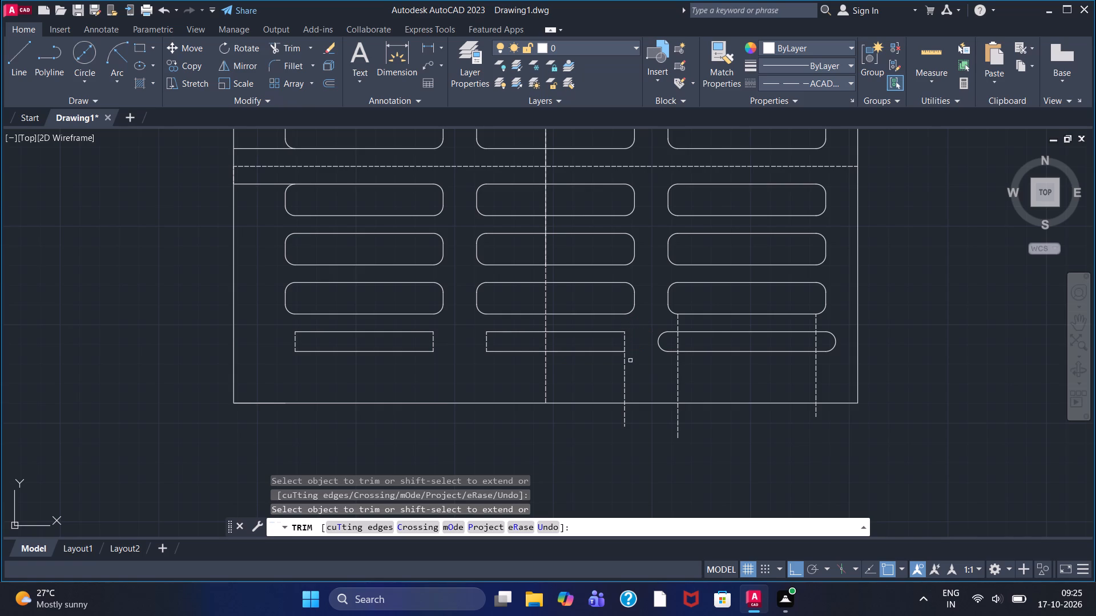
click(624, 367)
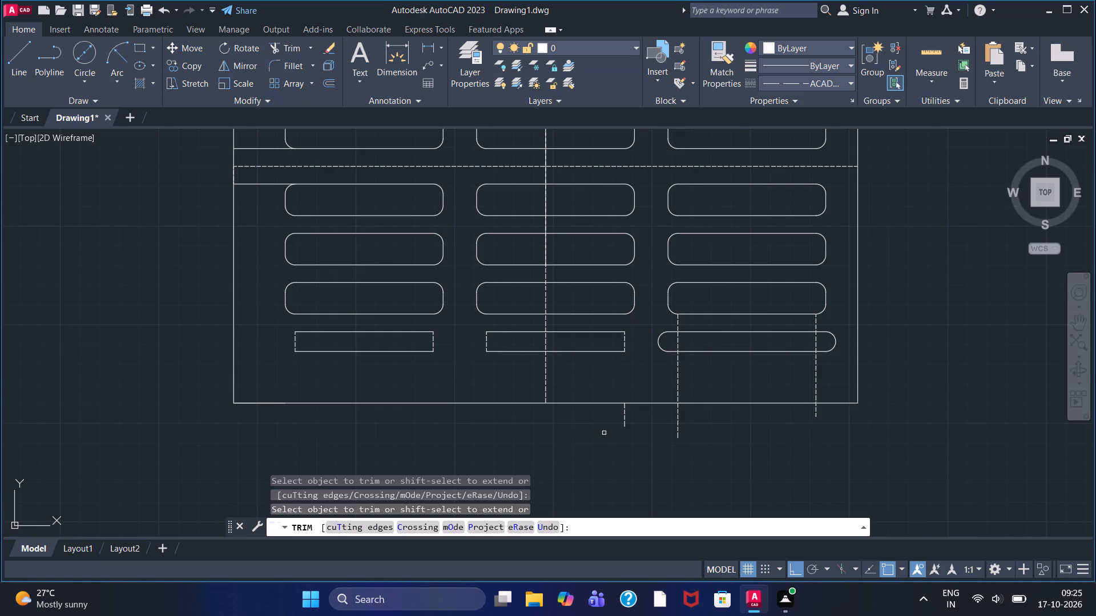
click(624, 418)
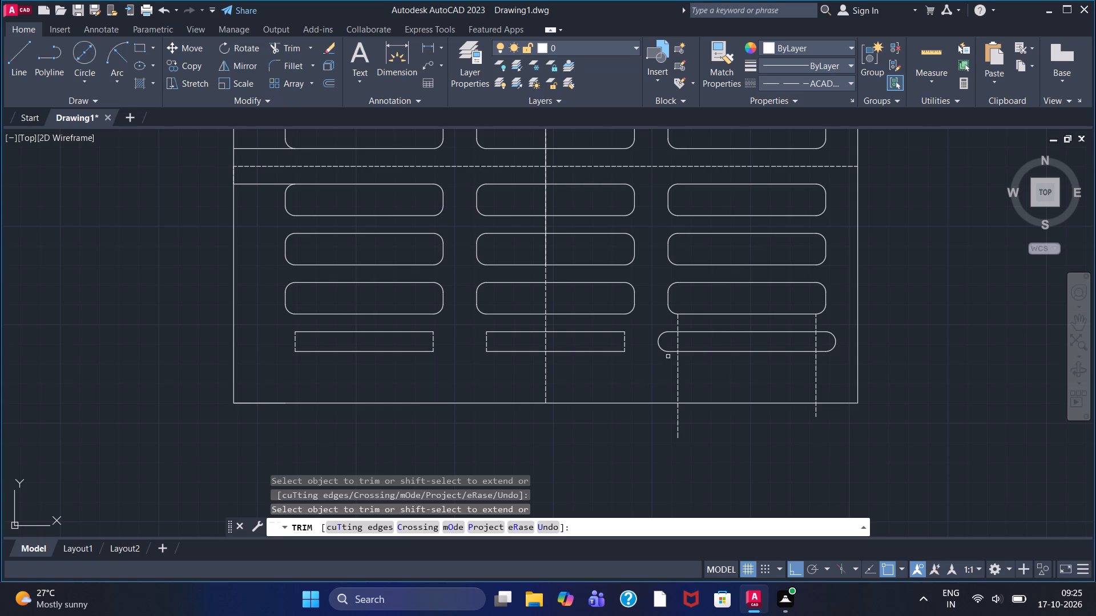
Trim the right bottom slot's rounded left end back to its dashed line, and trim away that line's excess above and below the slot.
click(671, 353)
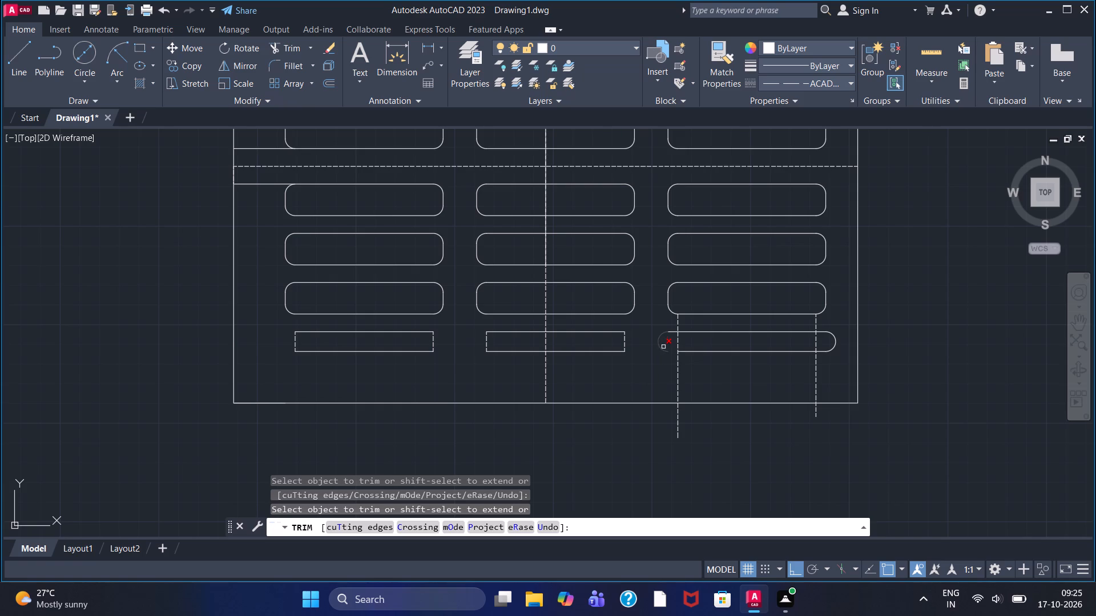
click(658, 344)
click(674, 330)
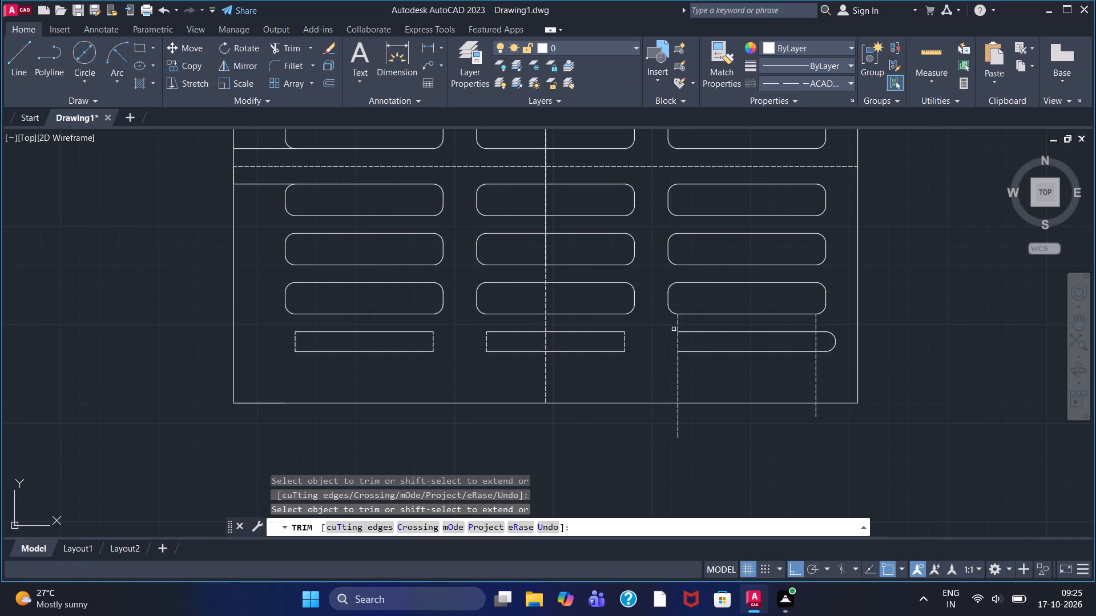
click(679, 329)
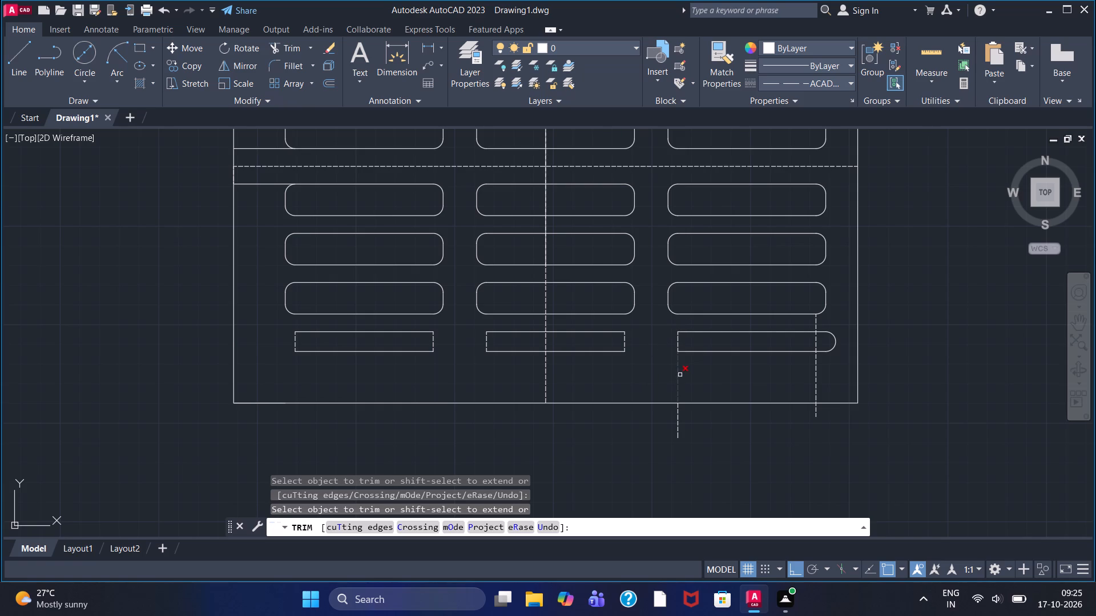
click(680, 375)
click(676, 428)
Trim the right bottom slot's rounded right end back to its dashed line, and trim away that line's excess above and below the slot.
click(815, 412)
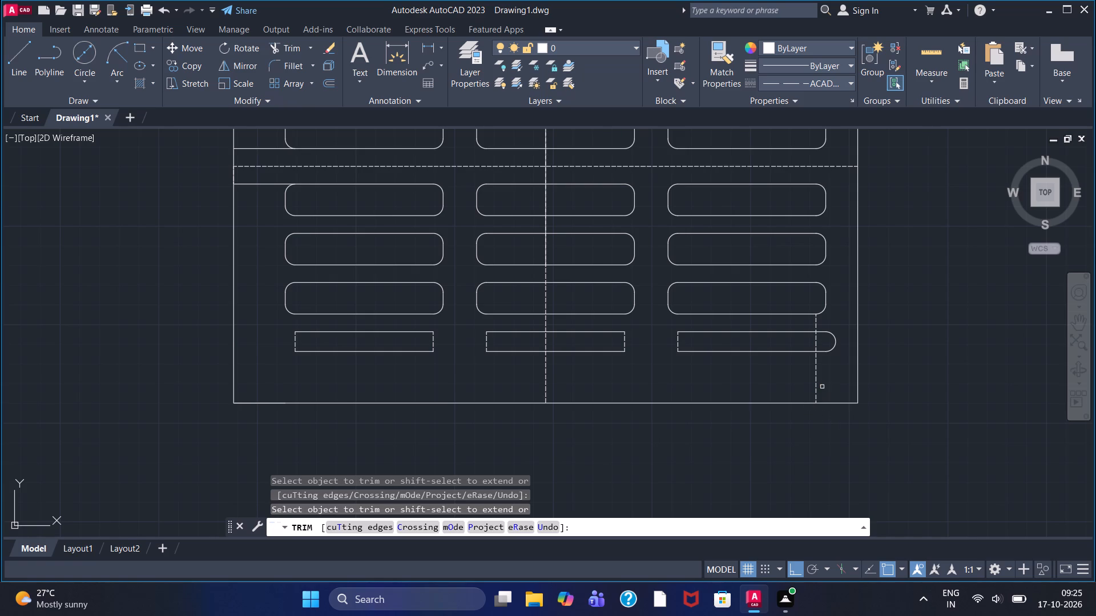
click(816, 387)
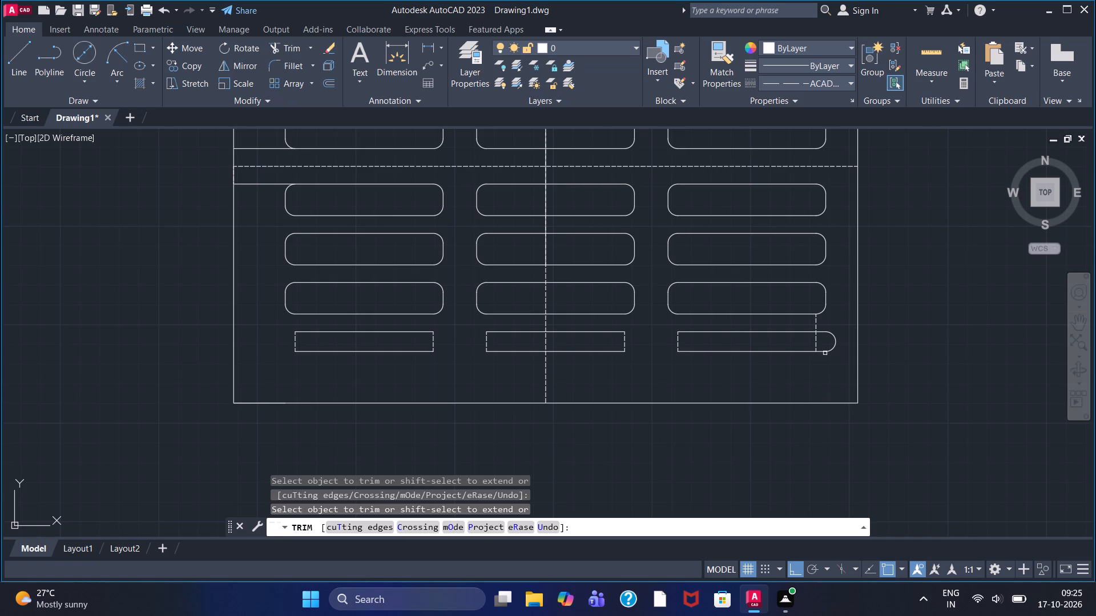
click(825, 353)
click(823, 331)
click(824, 354)
click(824, 352)
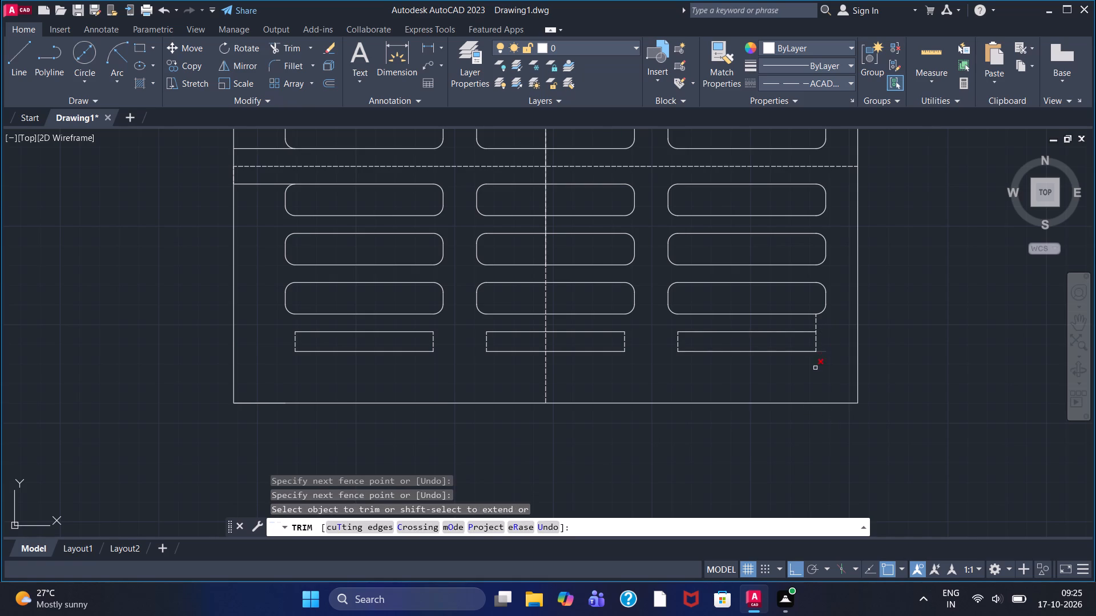
click(823, 351)
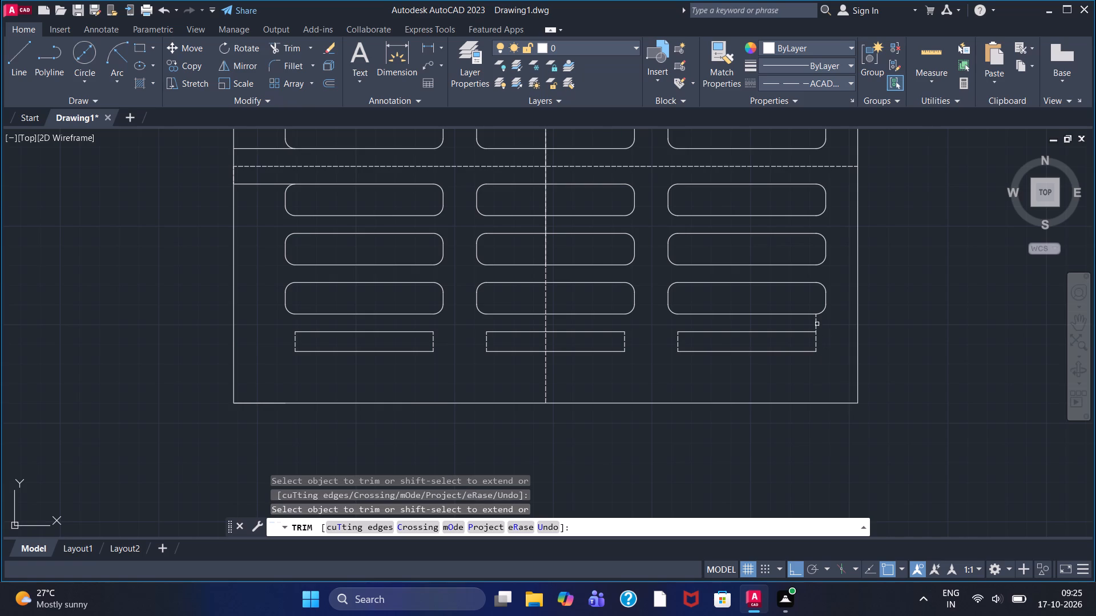
click(815, 320)
key(Escape)
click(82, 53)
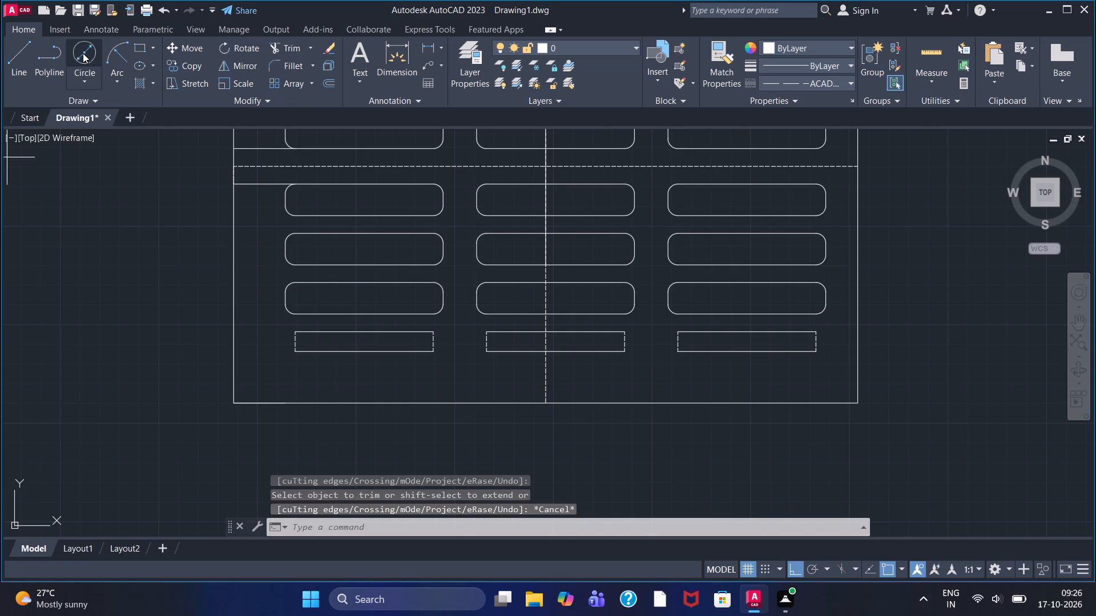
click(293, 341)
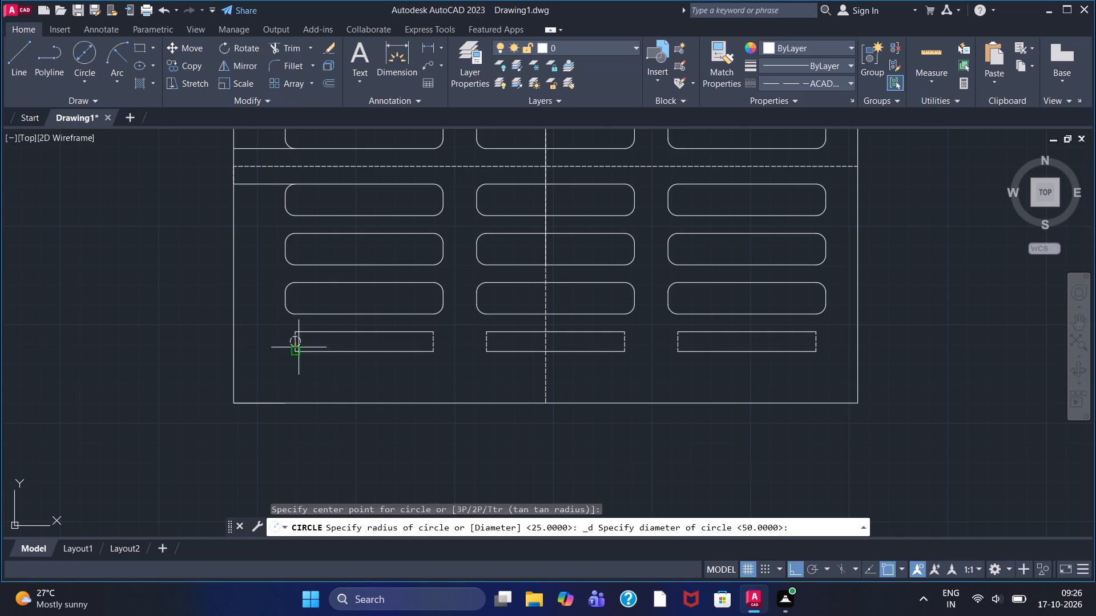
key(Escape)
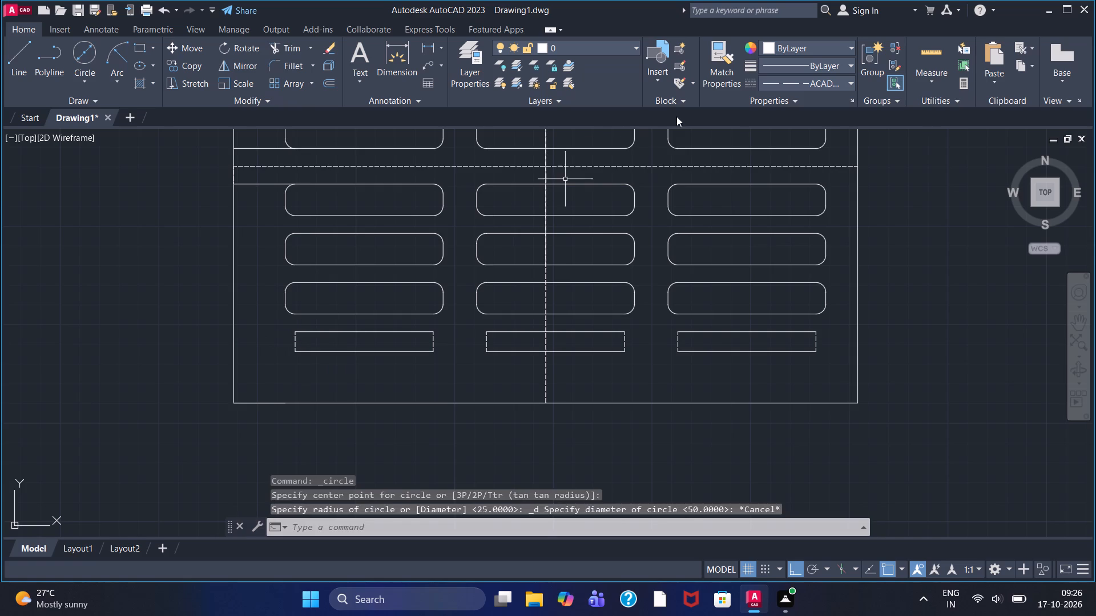
Set the linetype to ByLayer and draw 50-diameter circles centred on the midpoints of the left bottom slot's two dashed end lines.
click(803, 81)
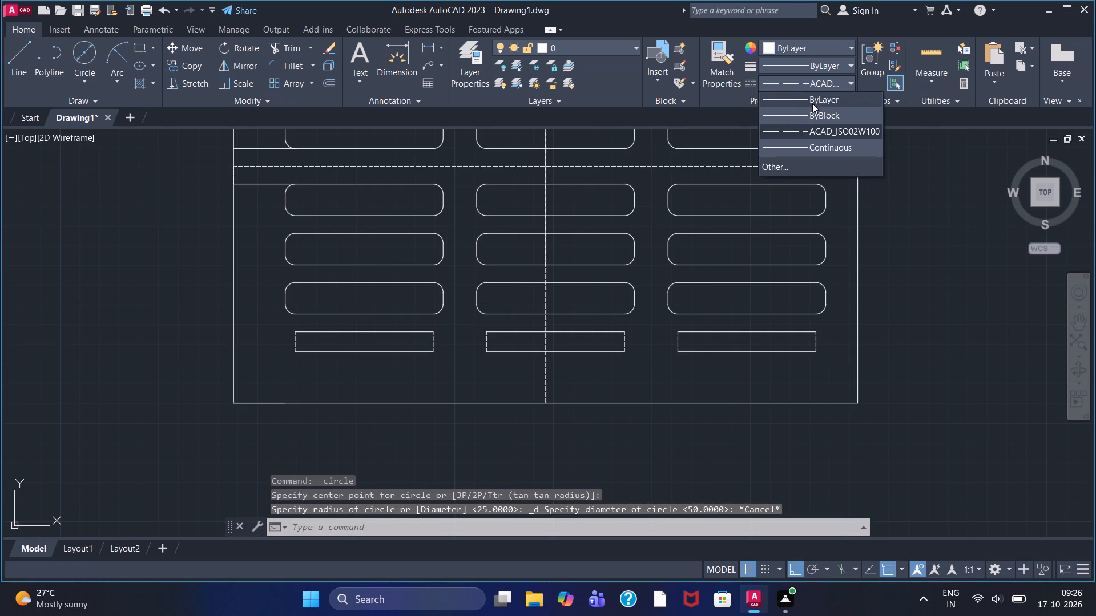
click(813, 99)
click(100, 46)
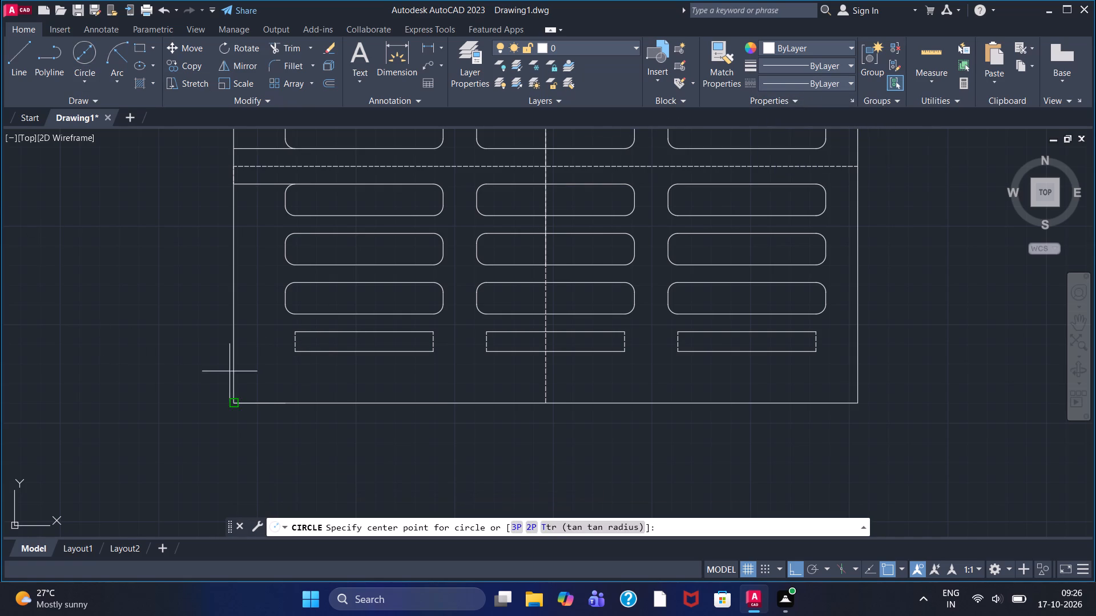
click(292, 345)
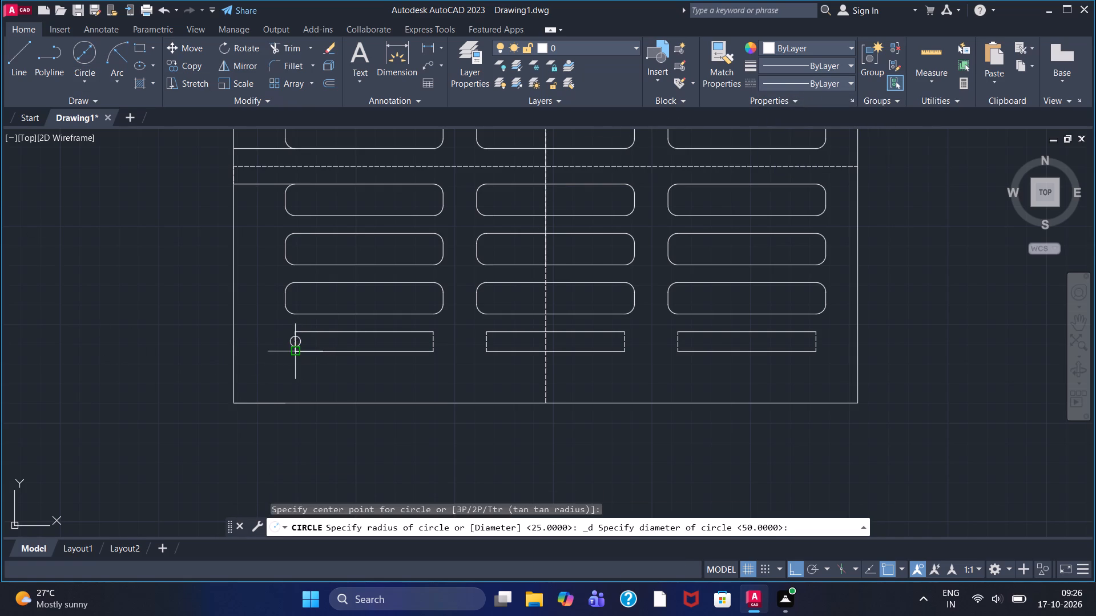
text(50)
key(Return)
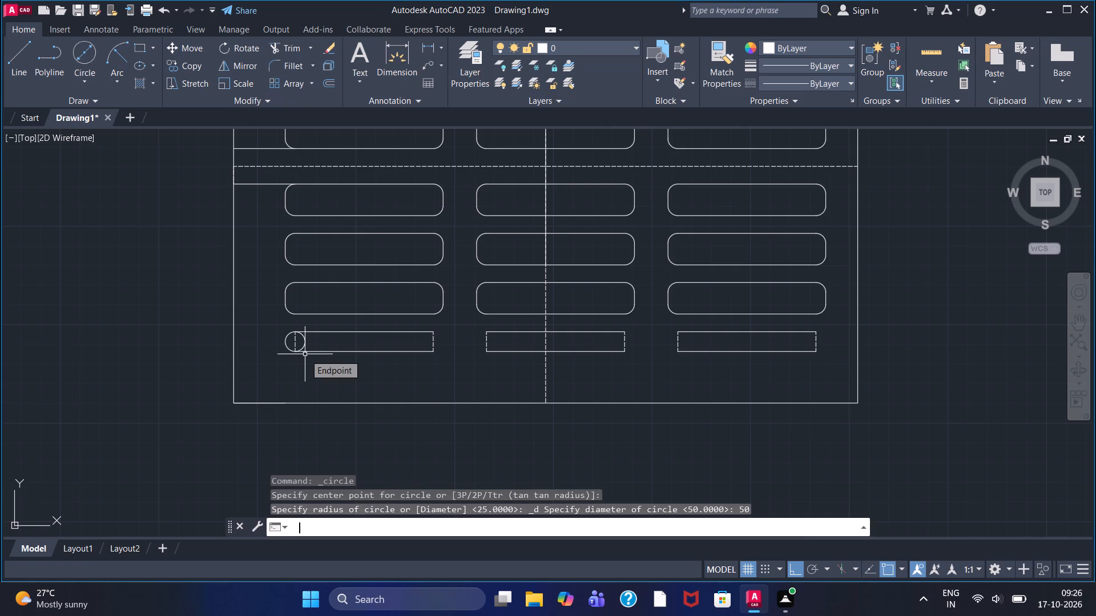
click(96, 55)
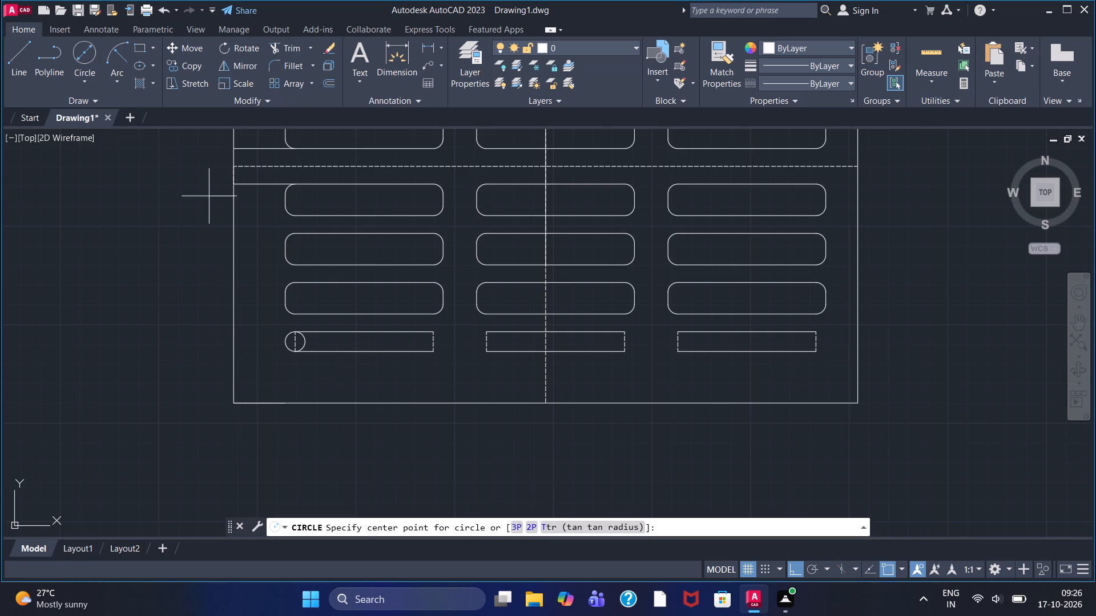
click(434, 342)
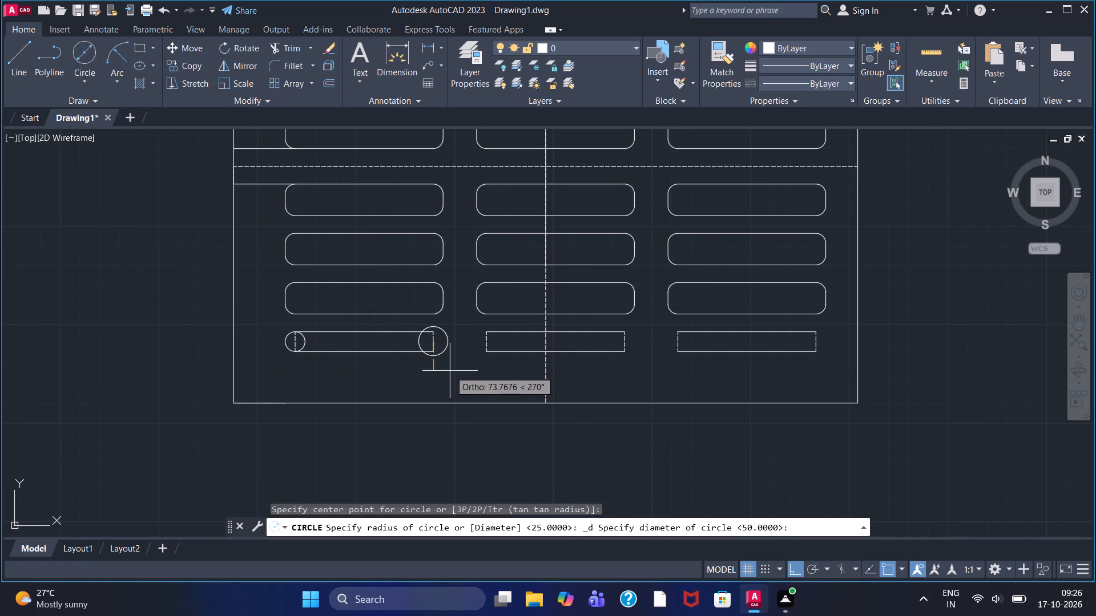
text(50)
key(Return)
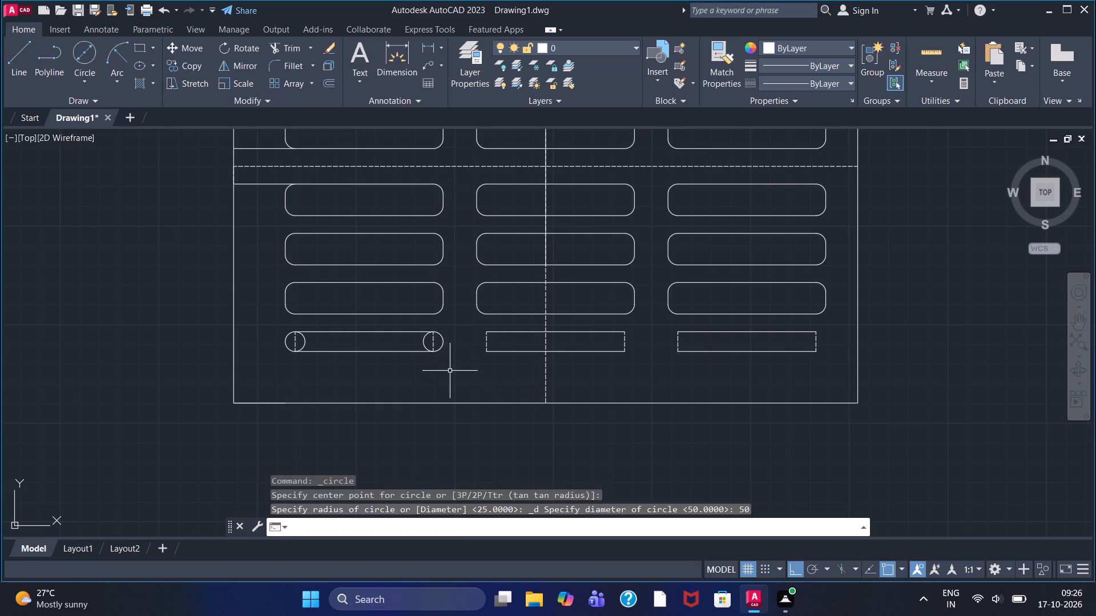
Draw a 50-diameter circle centred on the midpoint of the middle bottom slot's left dashed end line.
click(88, 48)
click(484, 346)
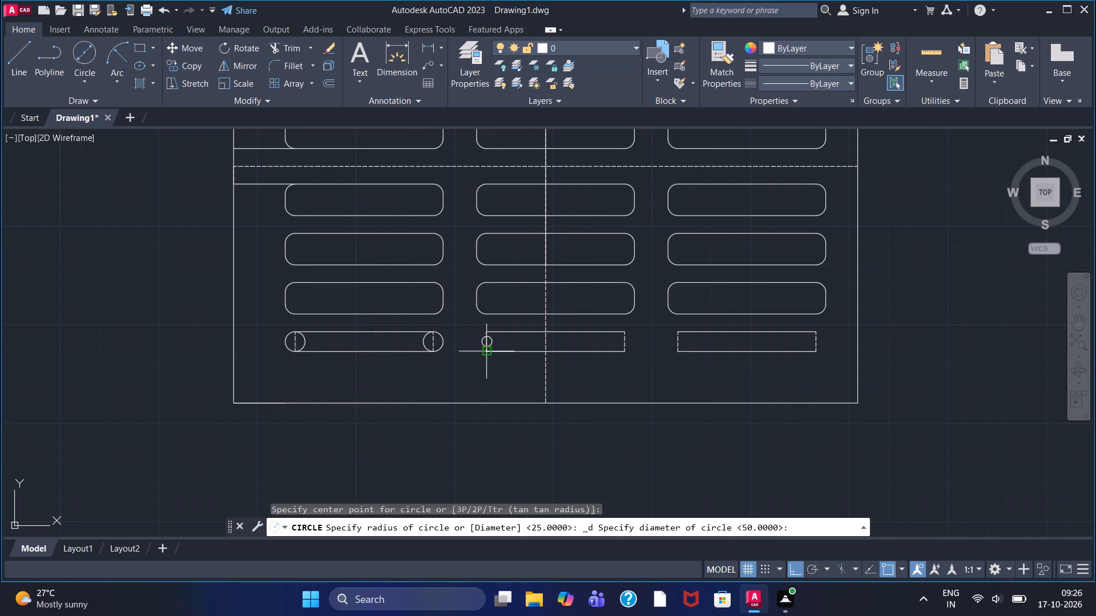
text(50)
key(Return)
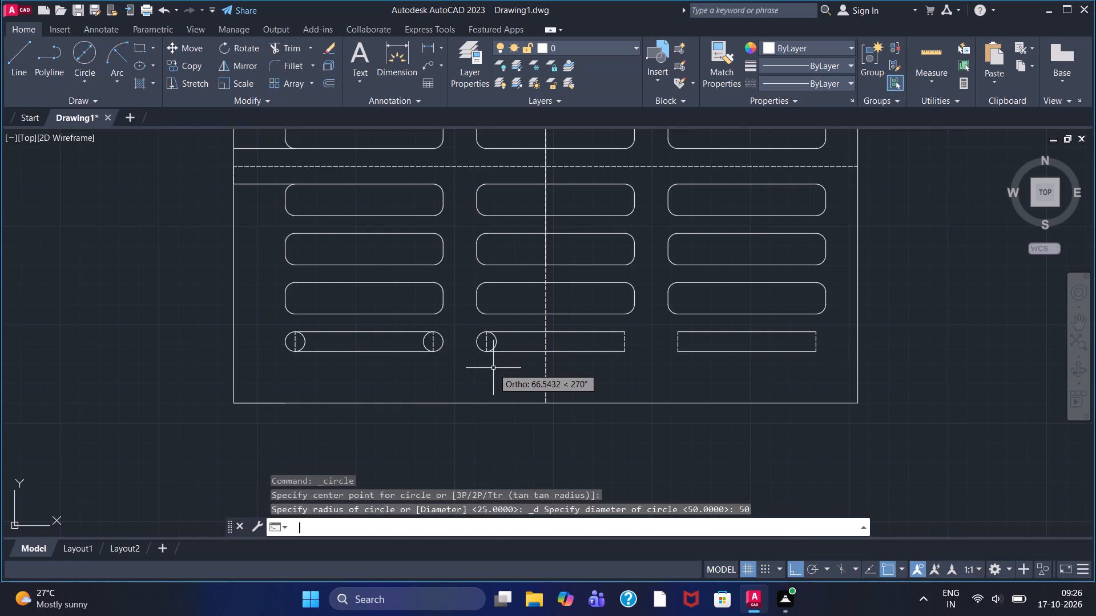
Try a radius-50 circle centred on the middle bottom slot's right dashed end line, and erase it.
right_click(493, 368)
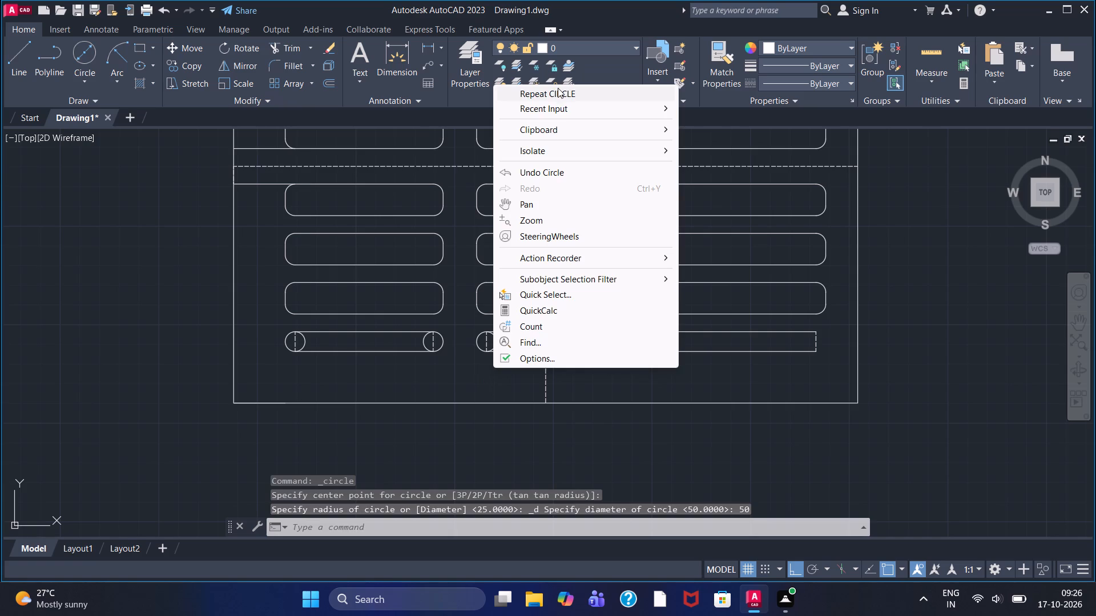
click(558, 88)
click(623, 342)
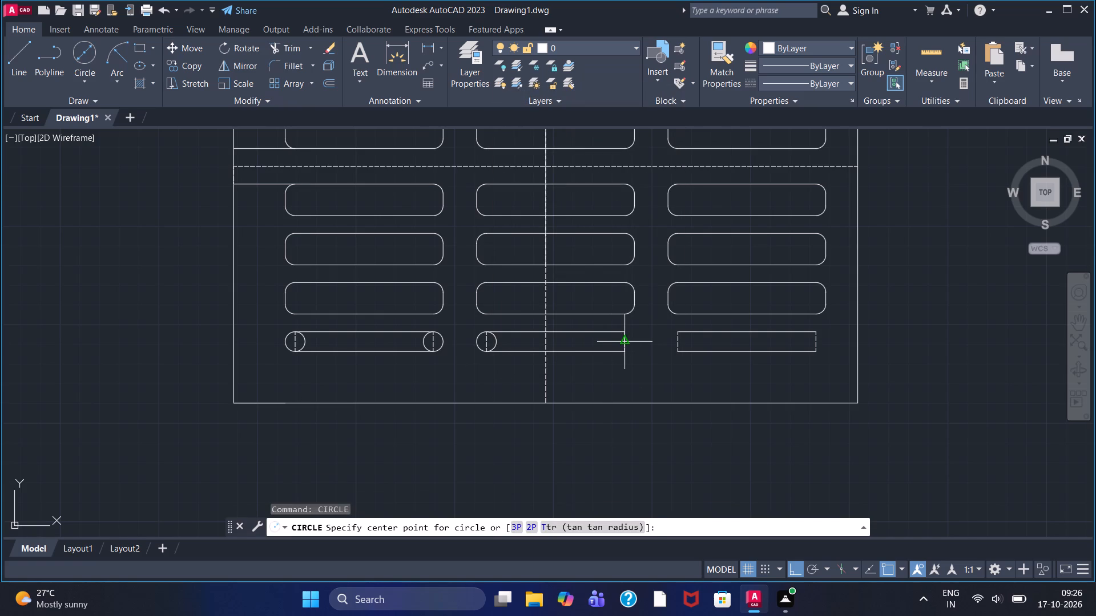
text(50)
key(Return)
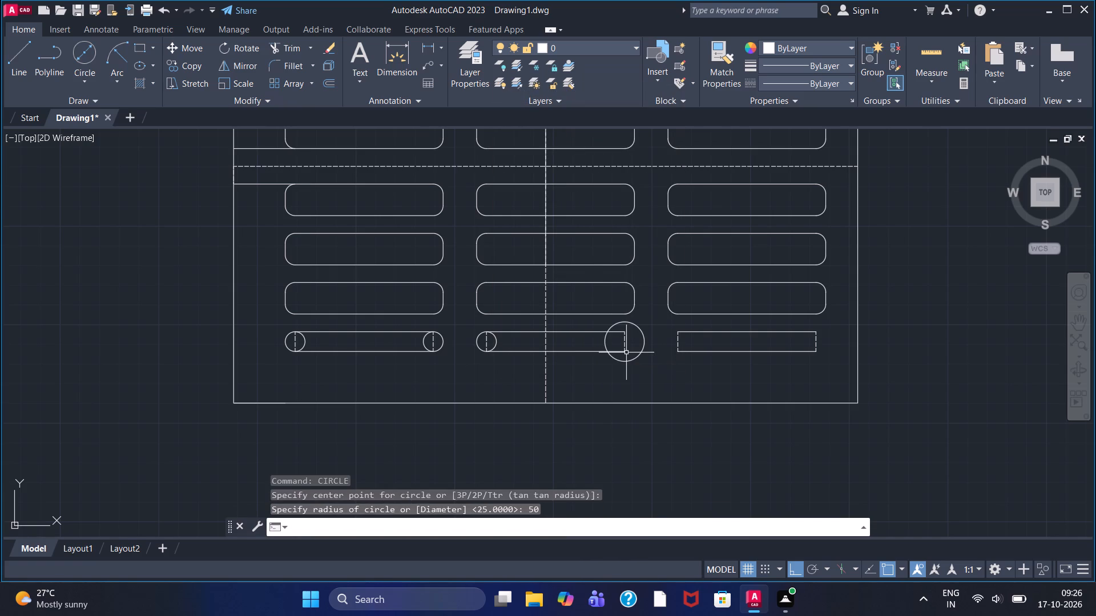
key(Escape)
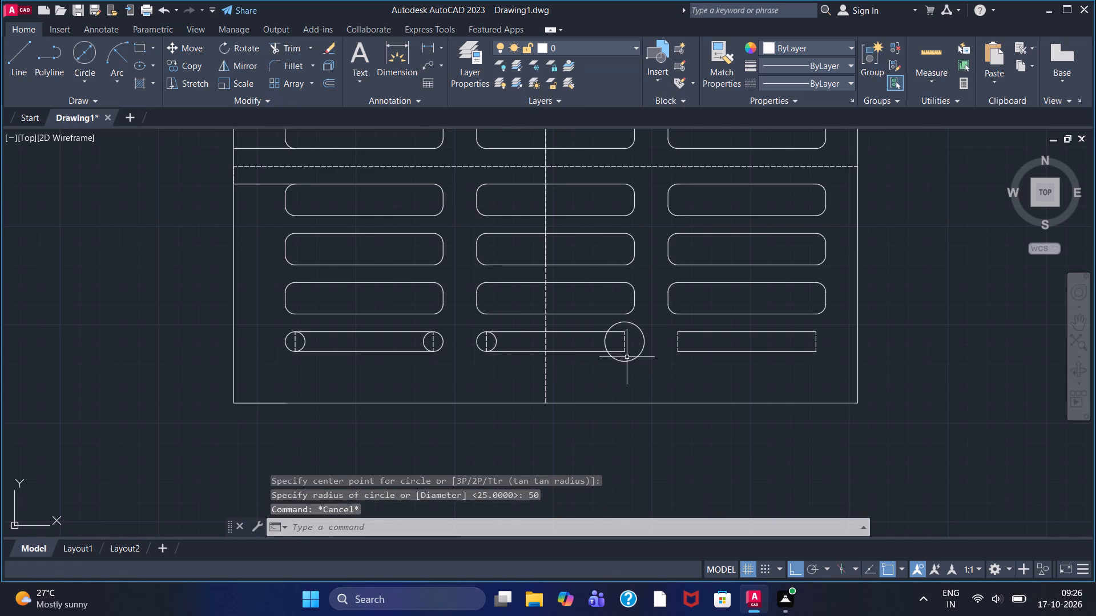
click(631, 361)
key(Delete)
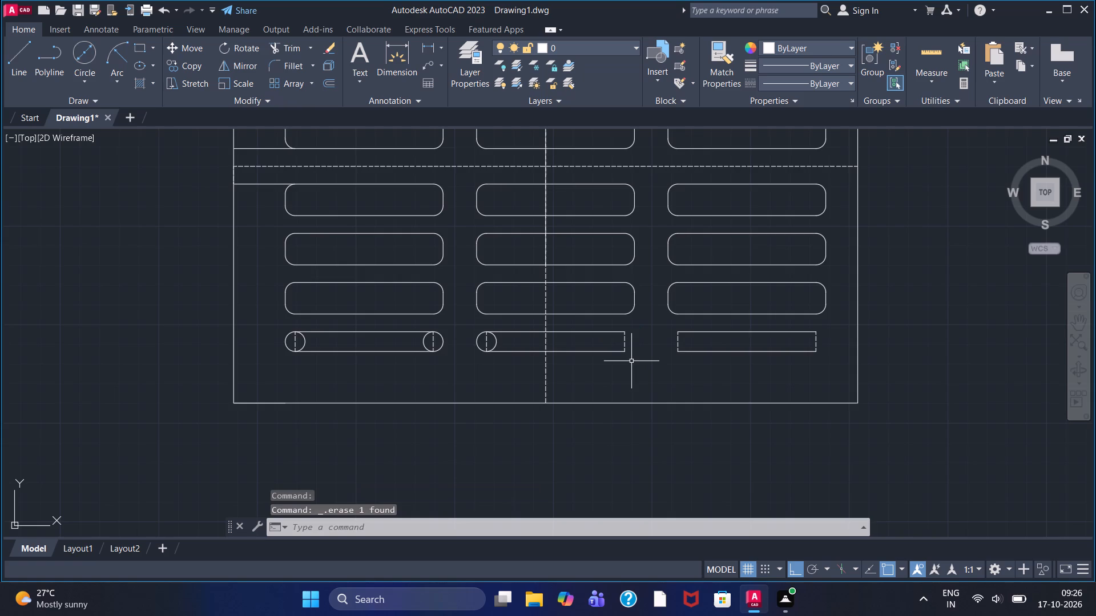
Draw a 50-diameter circle centred on the midpoint of the middle bottom slot's right dashed end line.
scroll(624, 349, down, 2)
scroll(624, 349, up, 4)
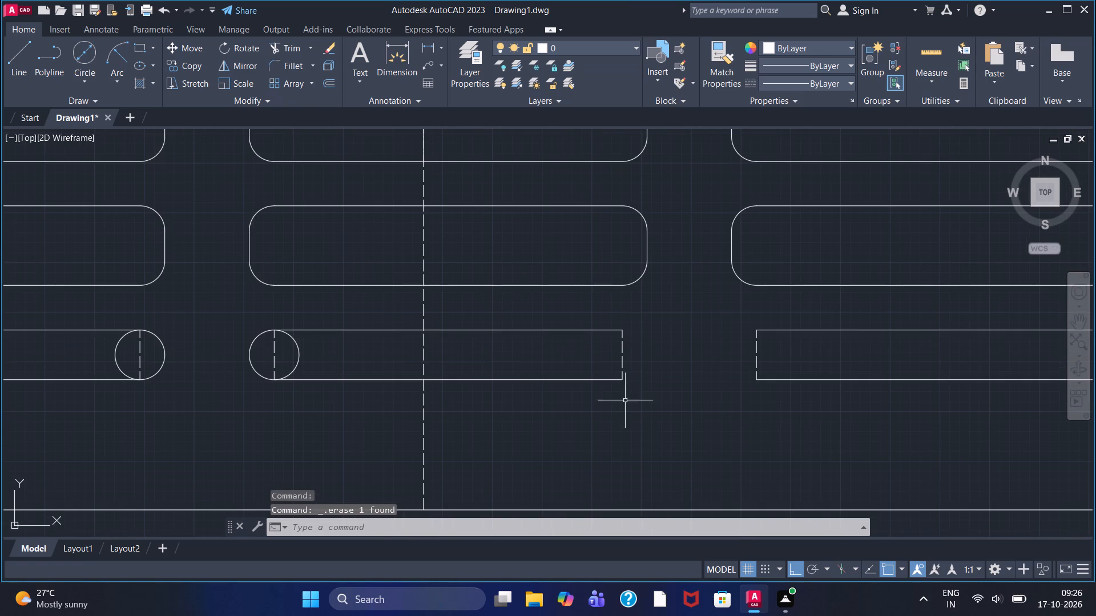
right_click(643, 463)
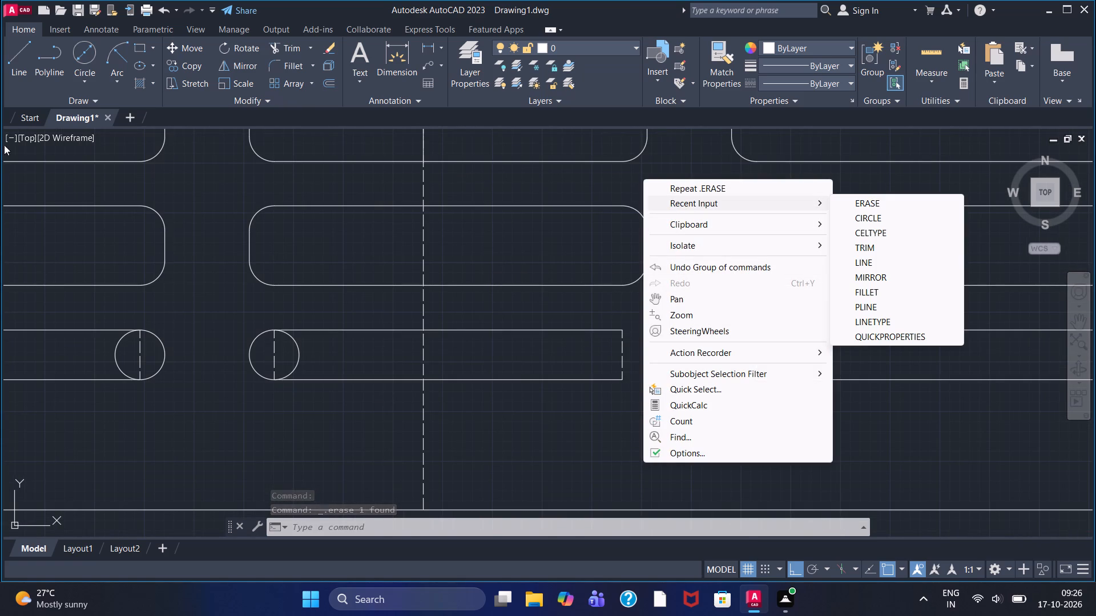
click(83, 56)
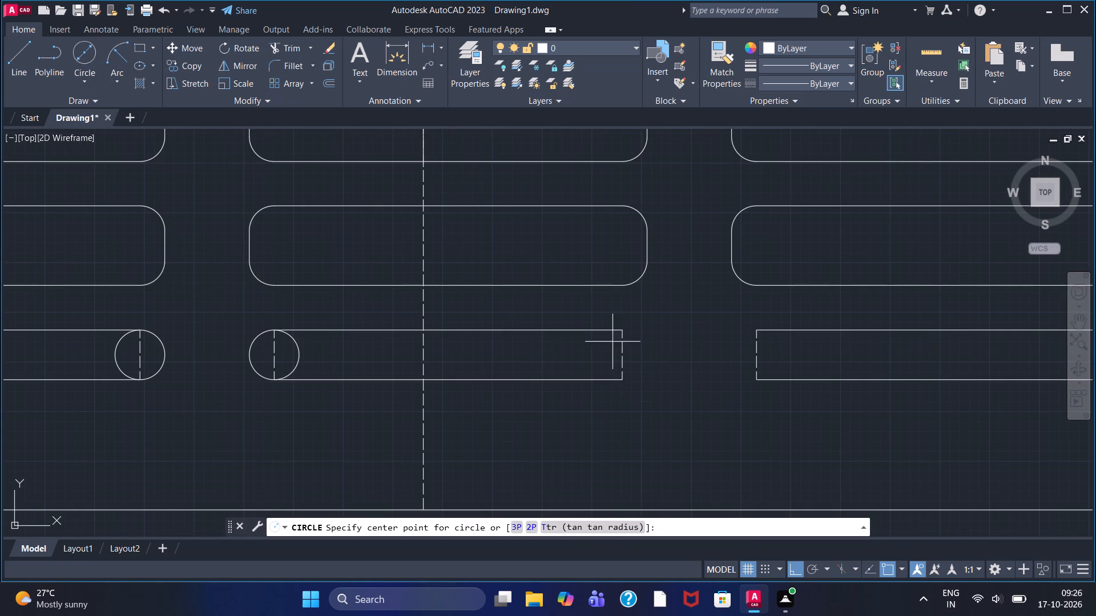
click(622, 355)
text(50)
key(Return)
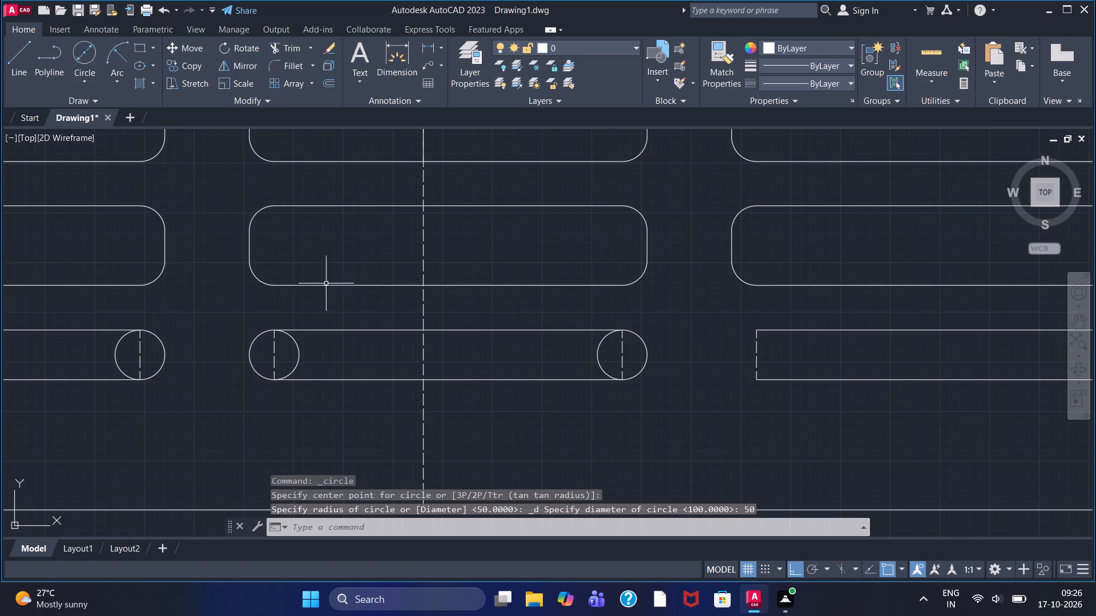
Draw 50-diameter circles centred on the midpoints of the right bottom slot's two dashed end lines.
click(92, 47)
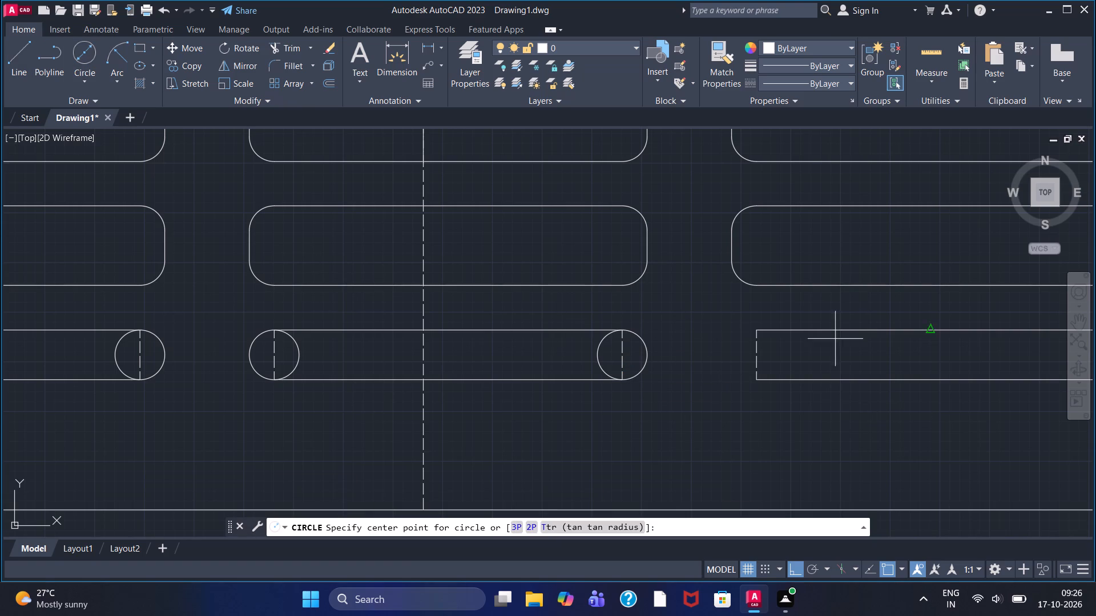
click(757, 355)
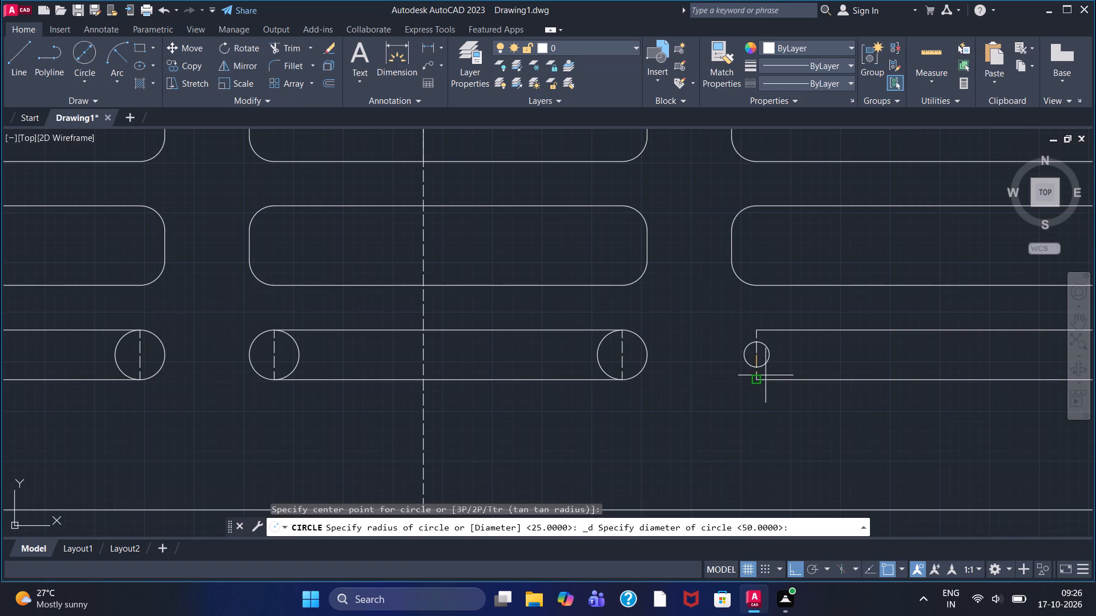
text(50)
key(Return)
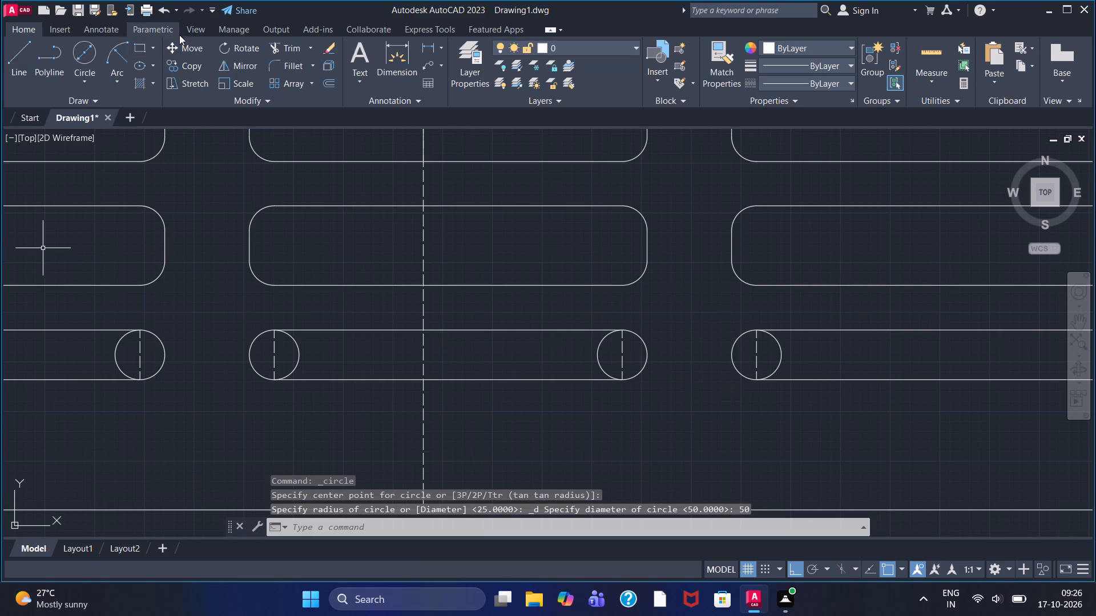
click(85, 56)
scroll(773, 294, up, 2)
scroll(815, 344, up, 1)
scroll(815, 344, down, 3)
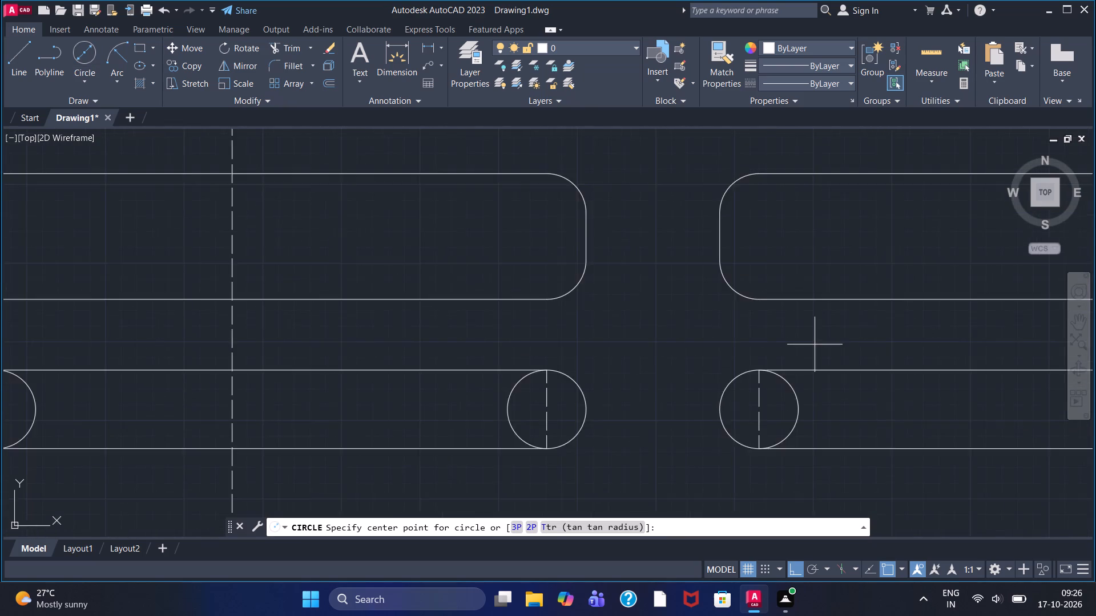
scroll(815, 345, down, 2)
scroll(949, 358, up, 2)
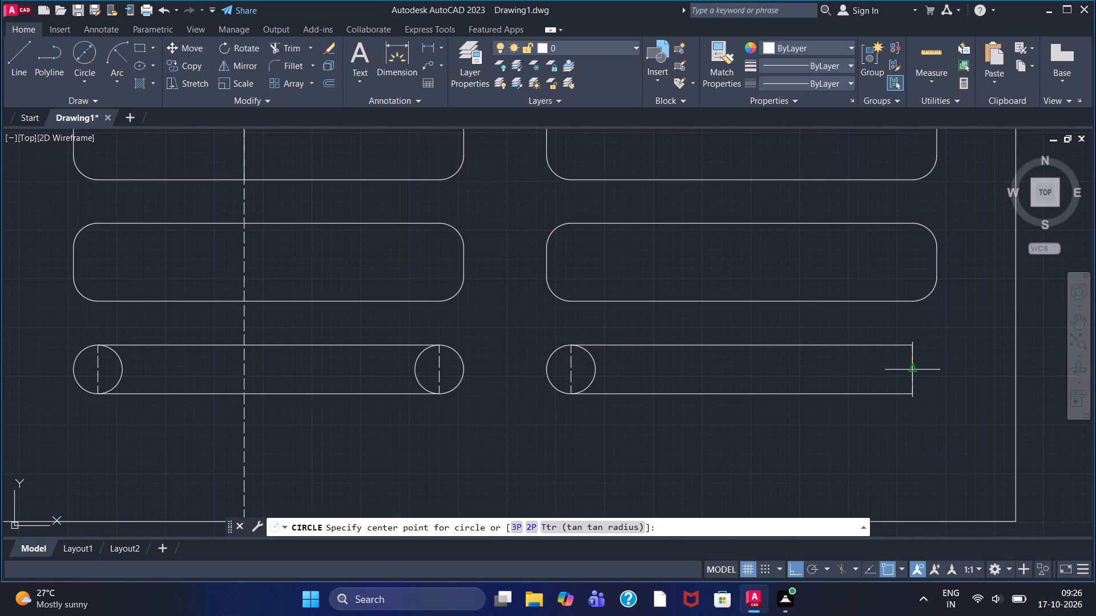
click(914, 367)
text(50)
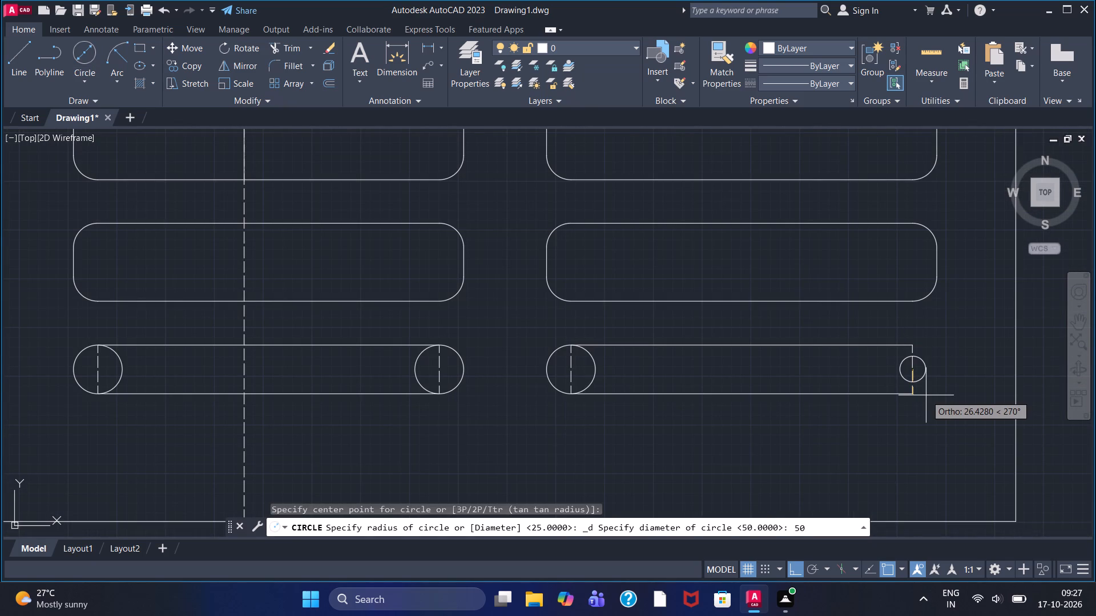
key(Return)
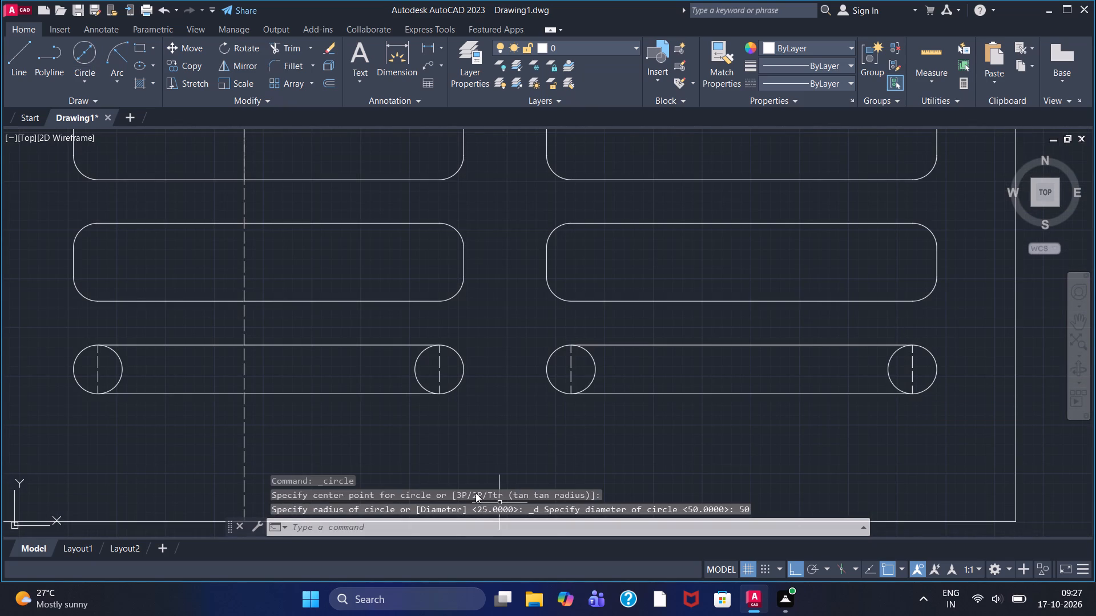
Trim away the inner half circles and the dashed end lines at both ends of the middle bottom slot.
click(283, 45)
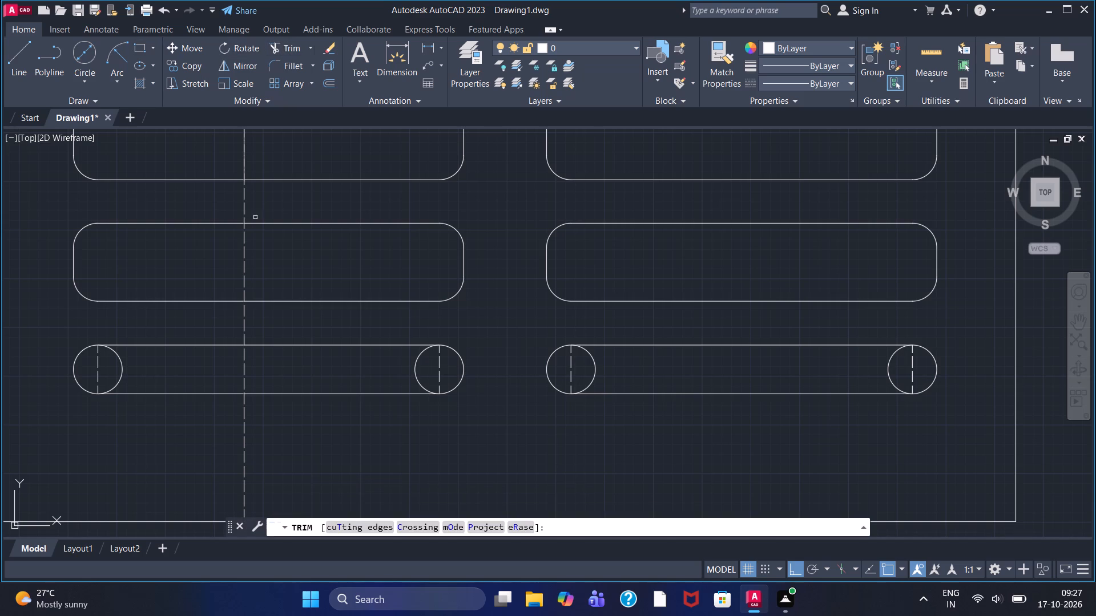
click(413, 365)
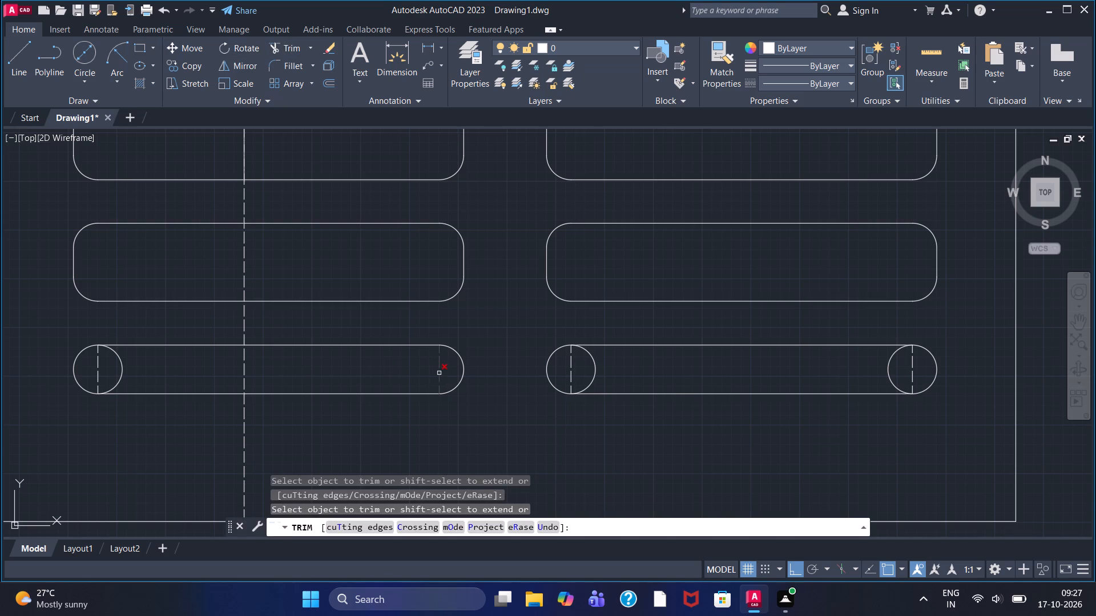
click(439, 373)
click(95, 369)
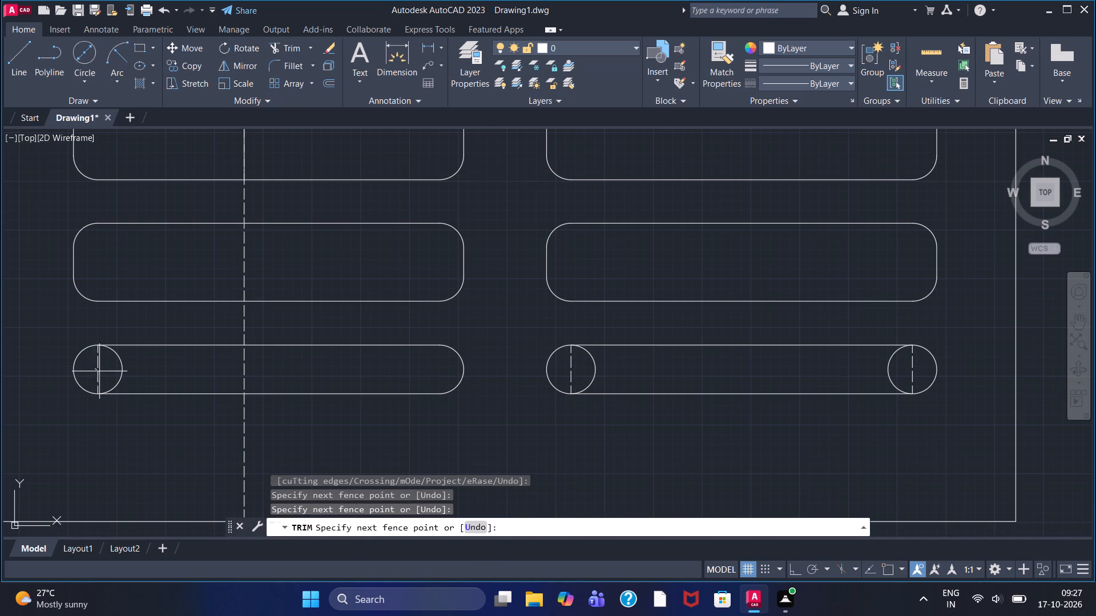
click(101, 372)
click(120, 372)
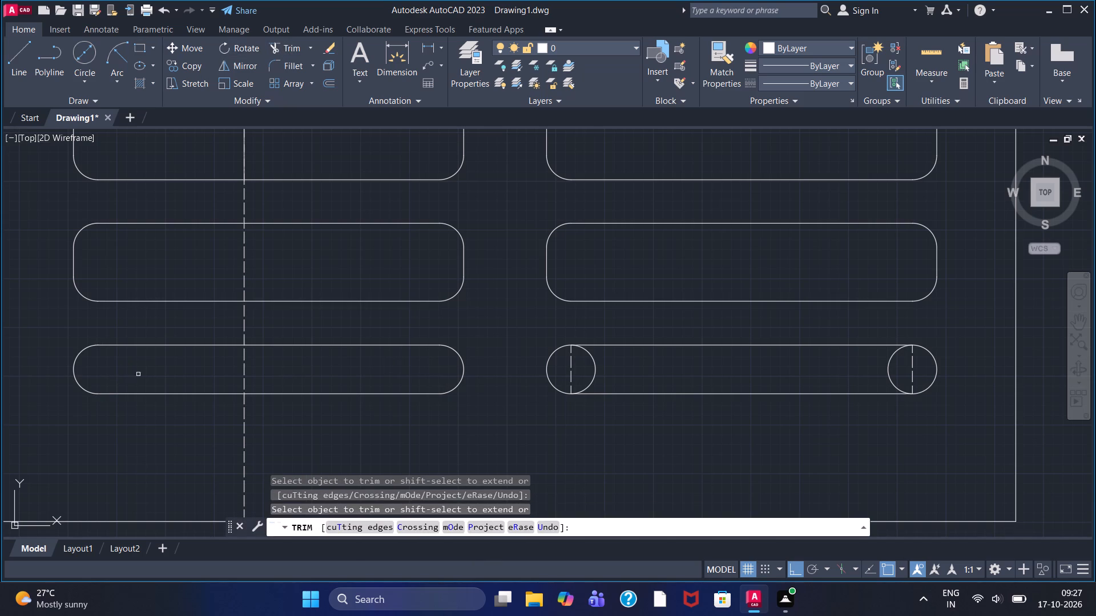
Trim away the inner half circles and the dashed end lines at both ends of the right bottom slot.
click(571, 370)
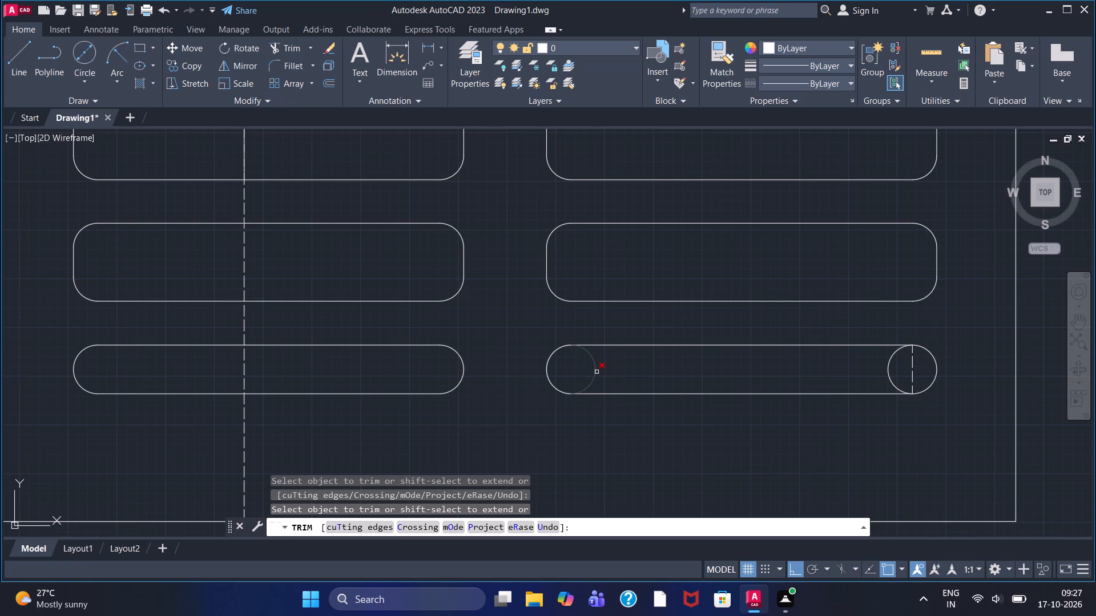
click(597, 372)
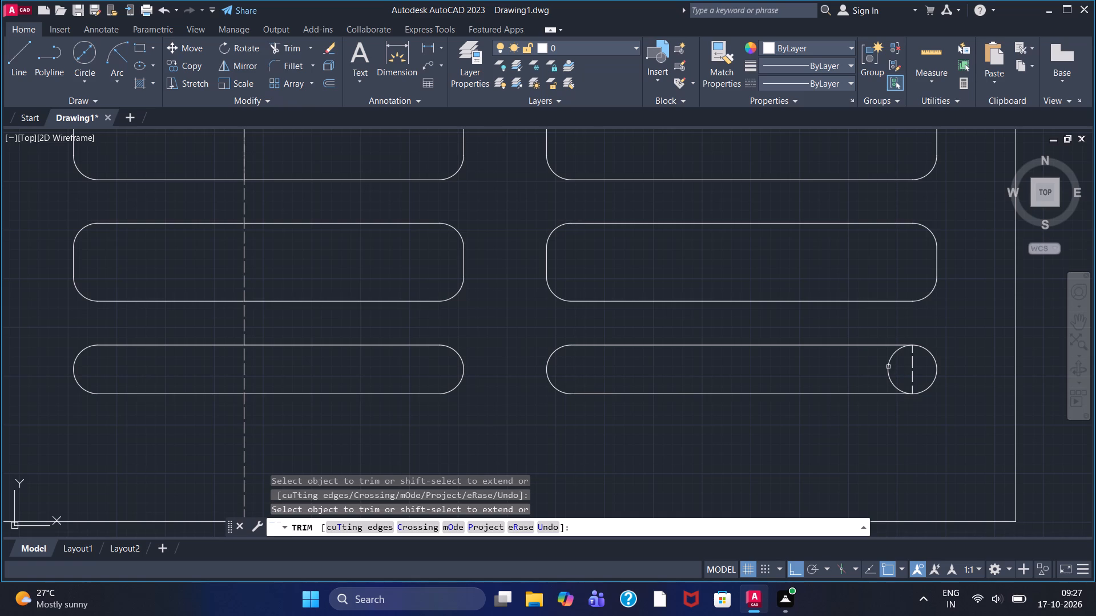
click(888, 367)
click(913, 371)
Trim away the inner half circle and the dashed end line at the left end of the left bottom slot.
scroll(645, 382, up, 1)
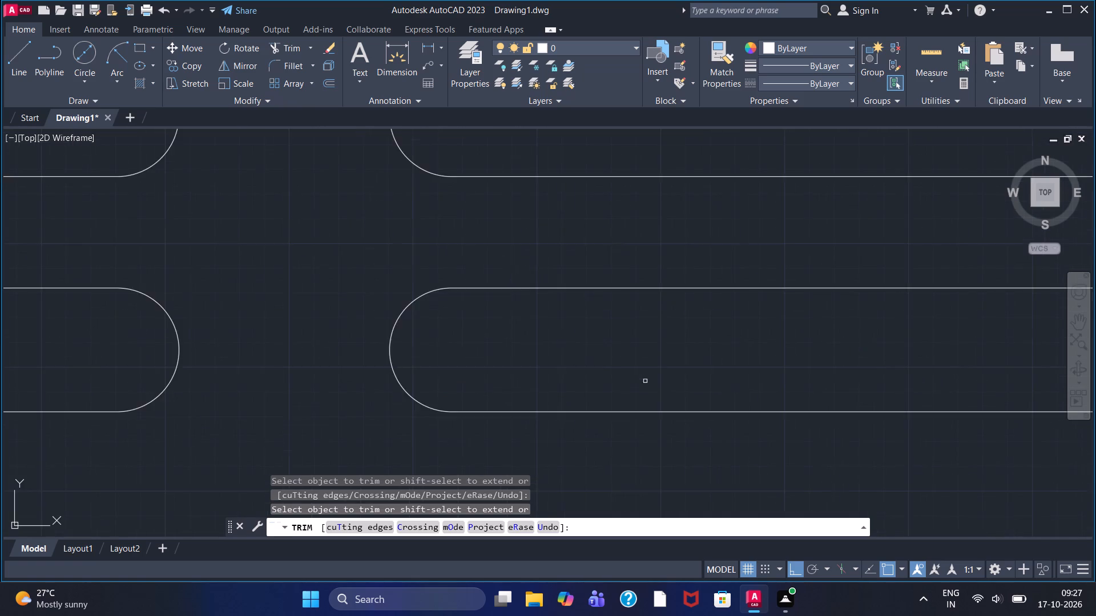
scroll(645, 380, up, 2)
scroll(644, 364, down, 4)
scroll(442, 345, down, 2)
scroll(298, 371, up, 3)
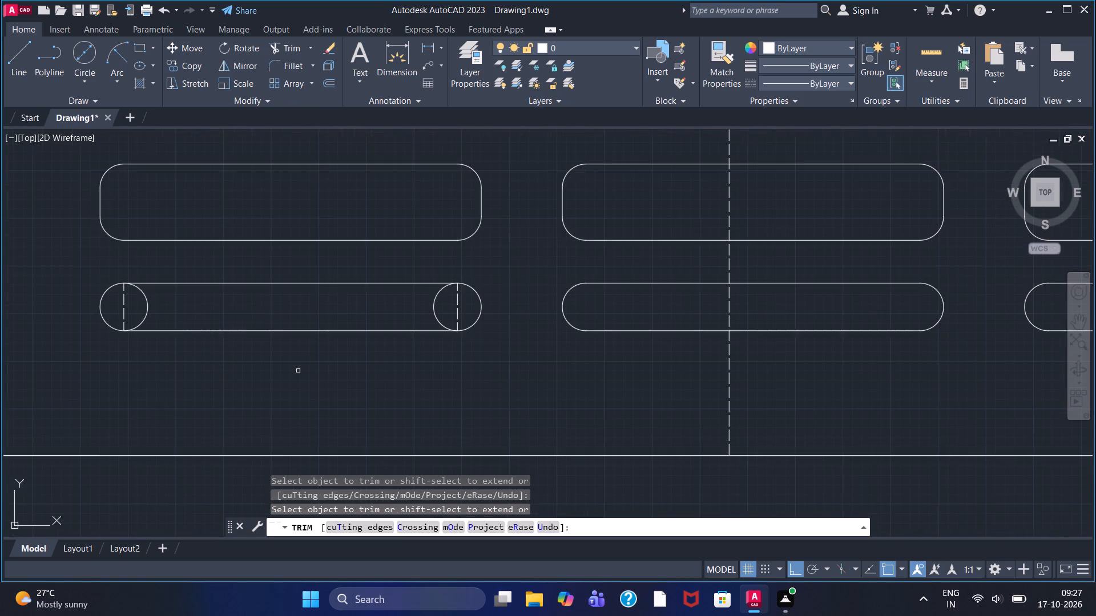
click(145, 306)
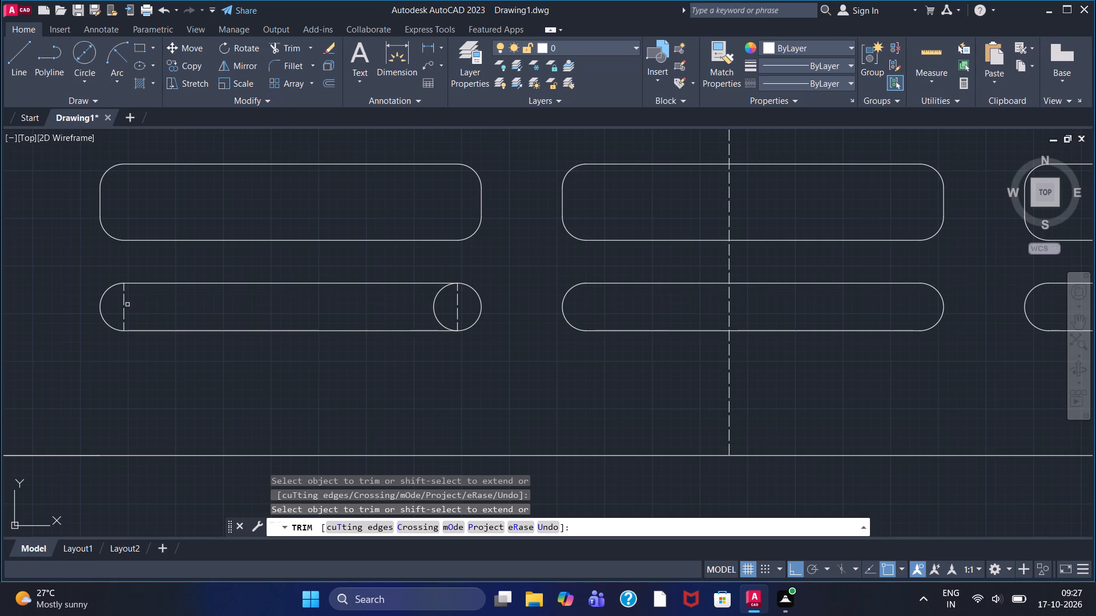
click(125, 305)
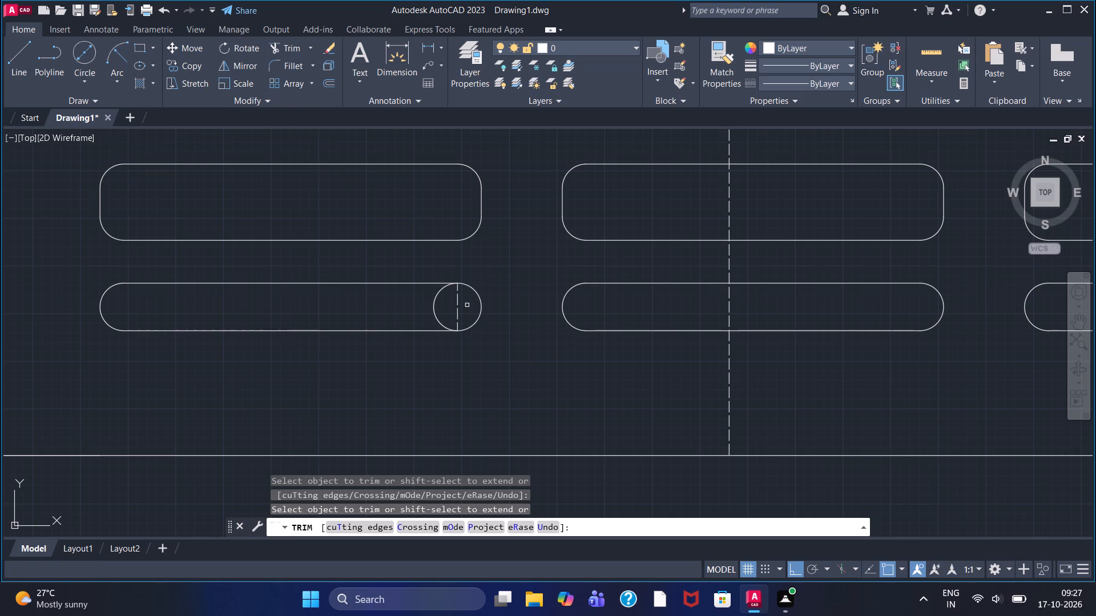
Trim away the dashed end line and the inner half circle at the right end of the left bottom slot.
click(458, 307)
click(434, 305)
With a dashed ACAD linetype, draw vertical lines about 192 and 185 long from the left column's uppermost rectangle's top-edge endpoints through the slot above.
scroll(434, 305, up, 1)
scroll(434, 305, down, 4)
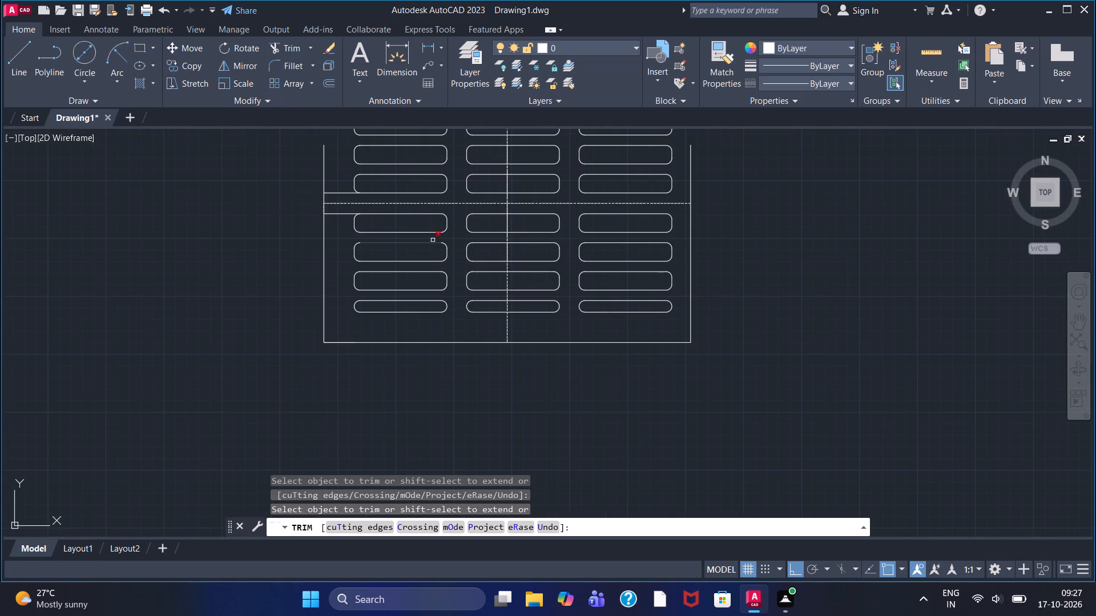
scroll(433, 237, down, 1)
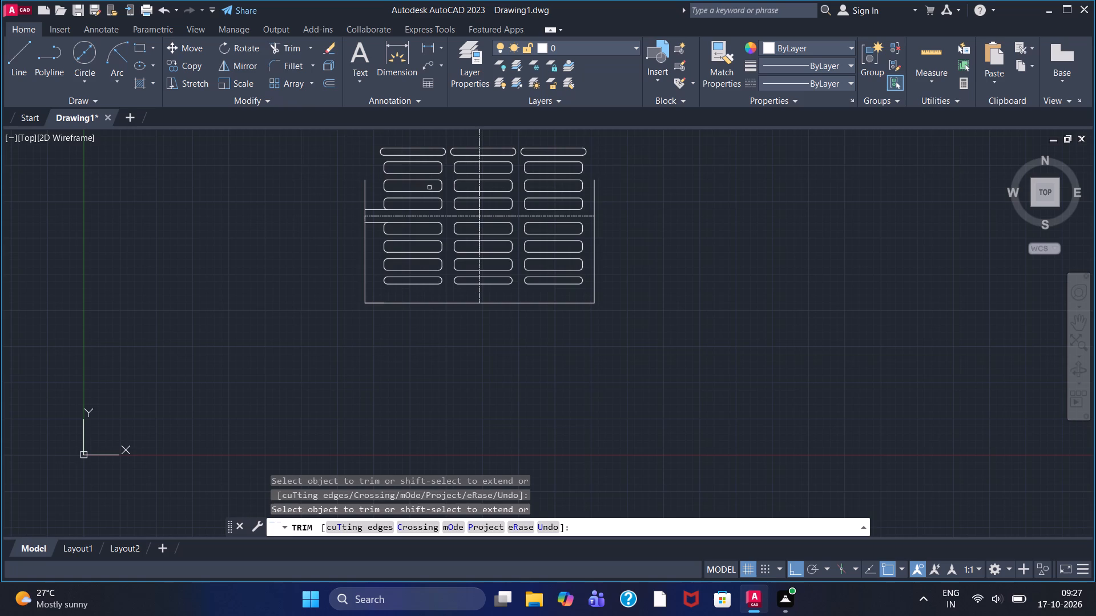
middle_drag(428, 176, 416, 366)
scroll(416, 366, up, 2)
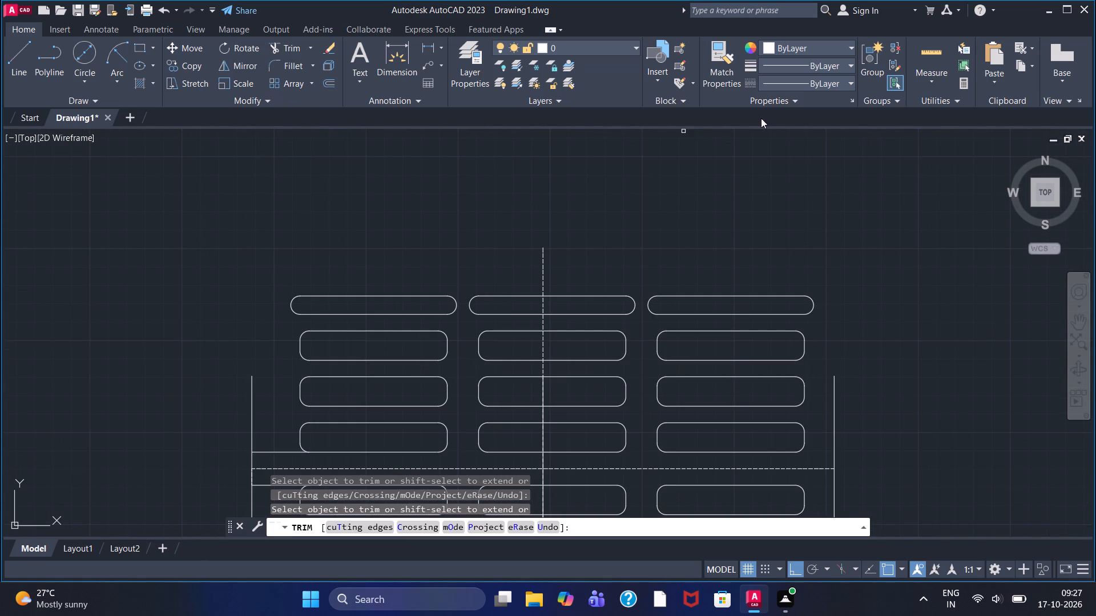
click(791, 83)
click(810, 130)
click(19, 64)
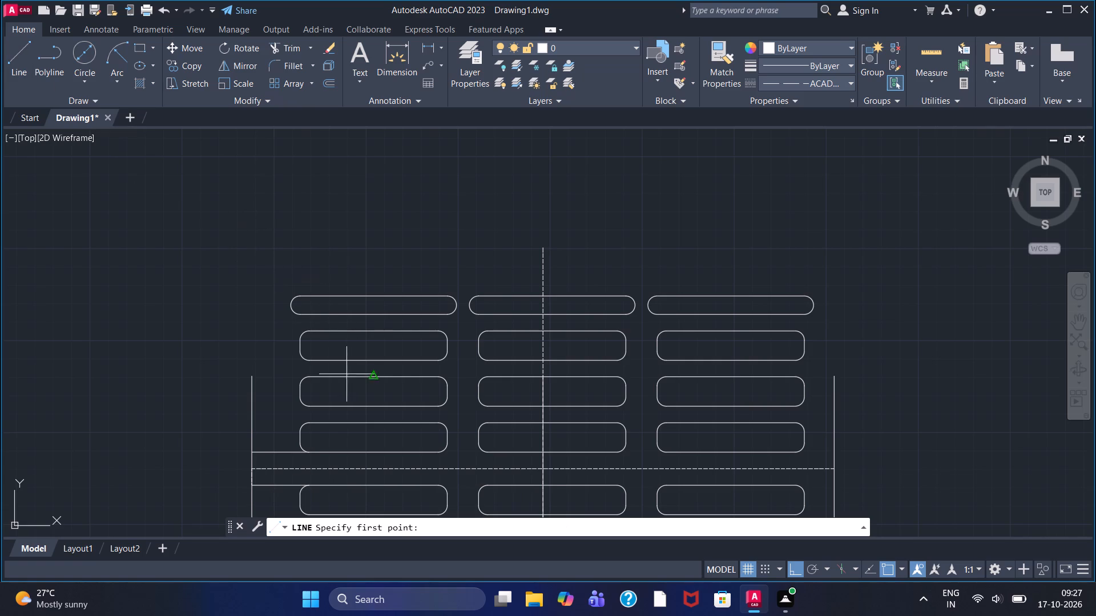
click(308, 332)
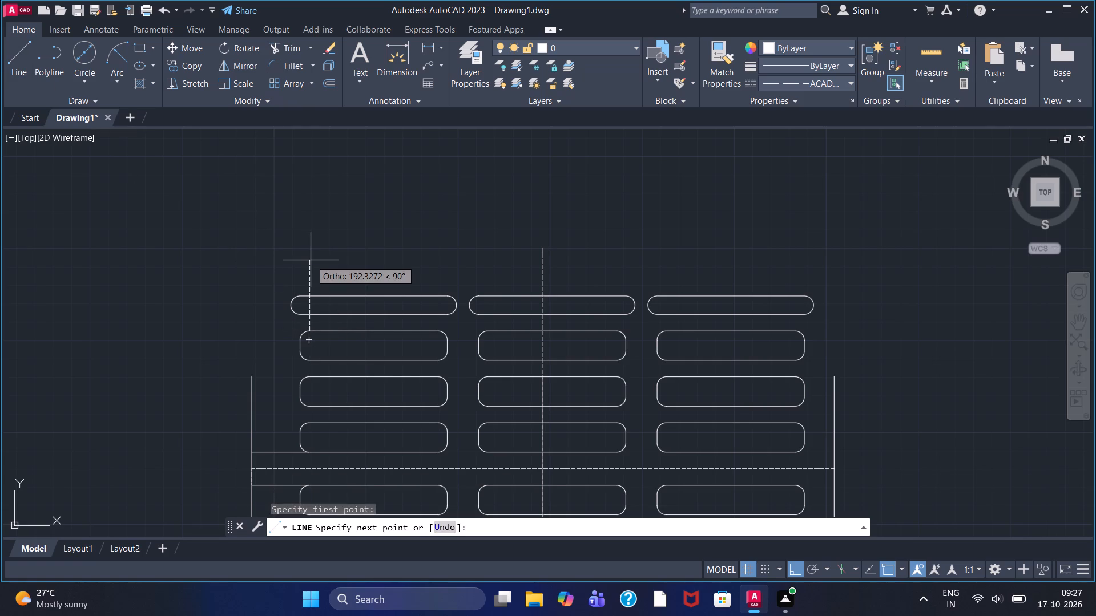
click(311, 260)
right_click(311, 260)
click(360, 262)
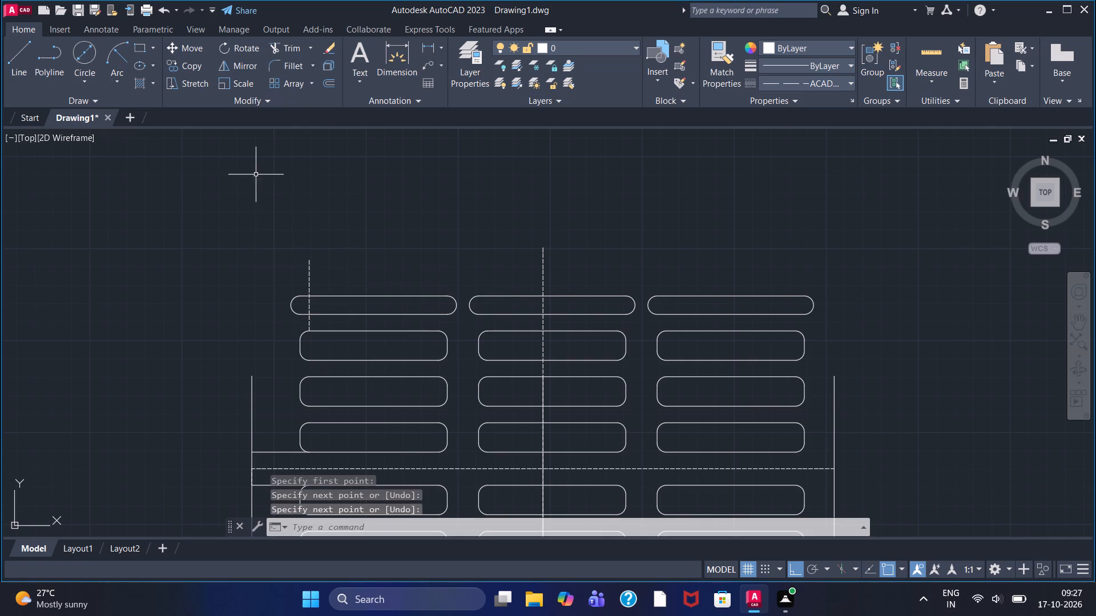
click(11, 59)
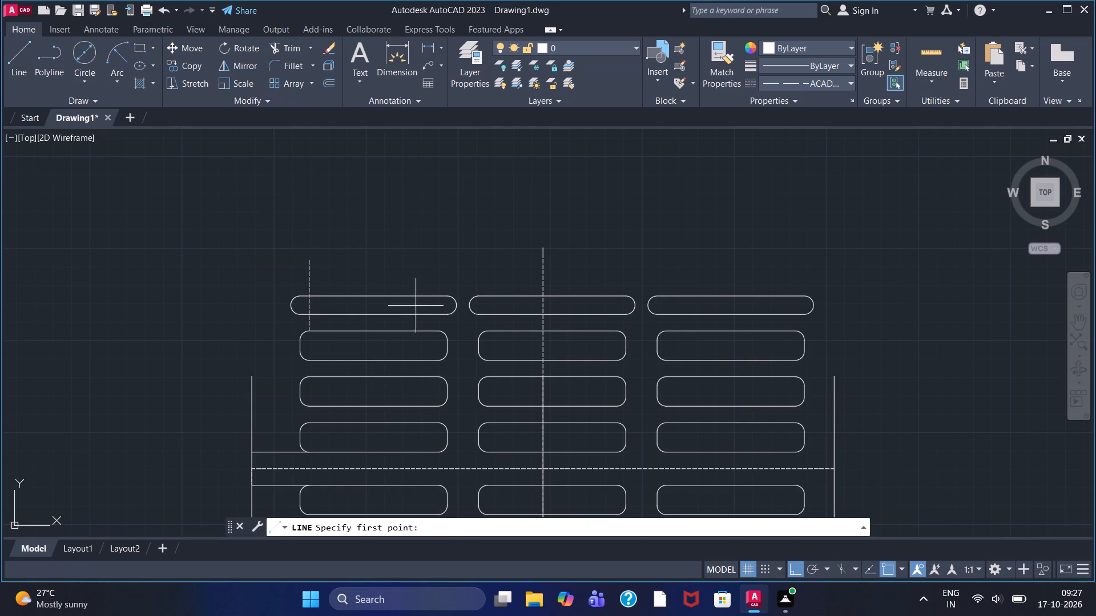
drag(440, 331, 440, 320)
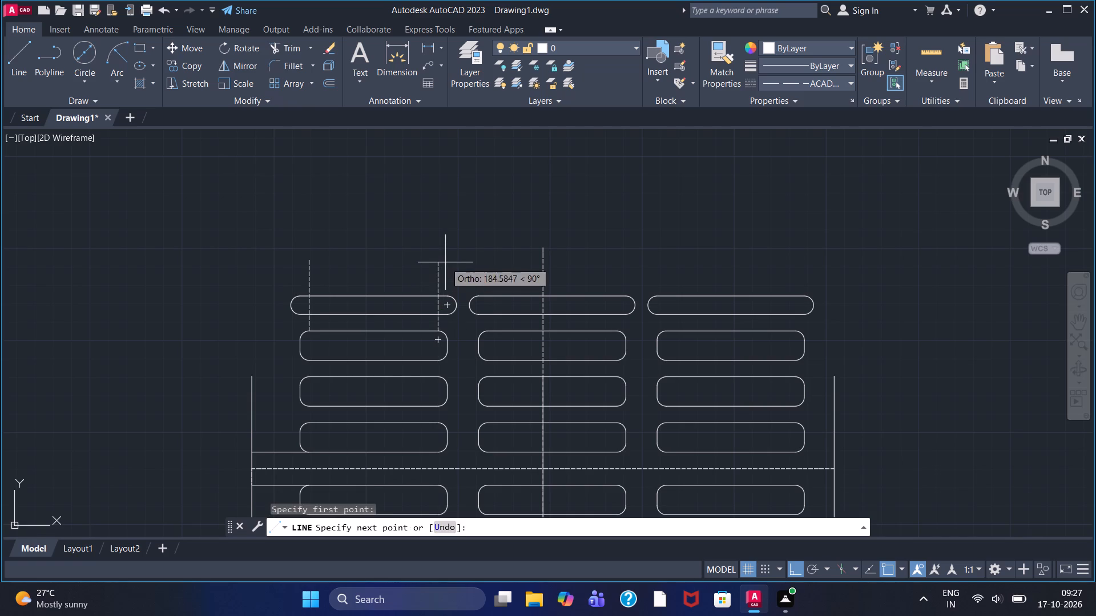
click(445, 261)
right_click(445, 261)
click(495, 266)
Draw dashed vertical lines up from both top-edge endpoints of the middle column's uppermost rectangle, crossing the slot above it.
right_click(517, 333)
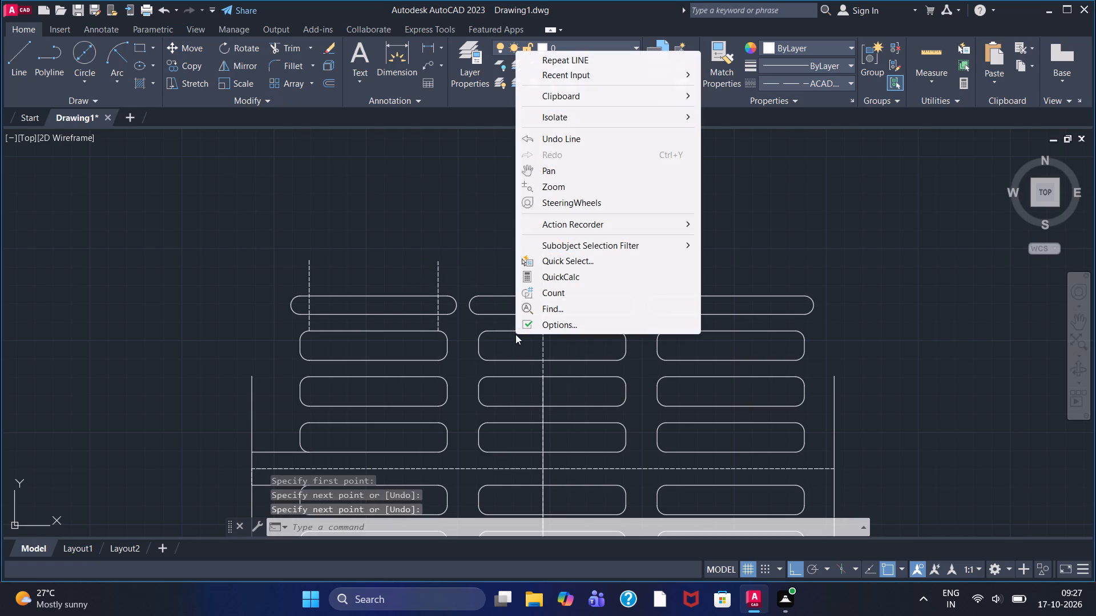
click(569, 60)
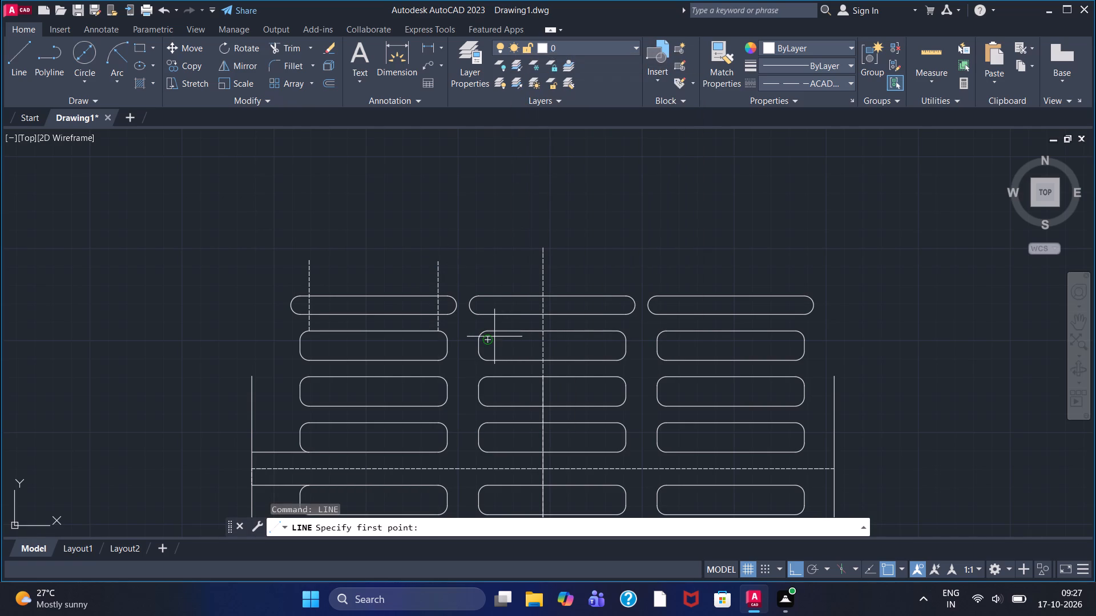
click(491, 327)
click(503, 267)
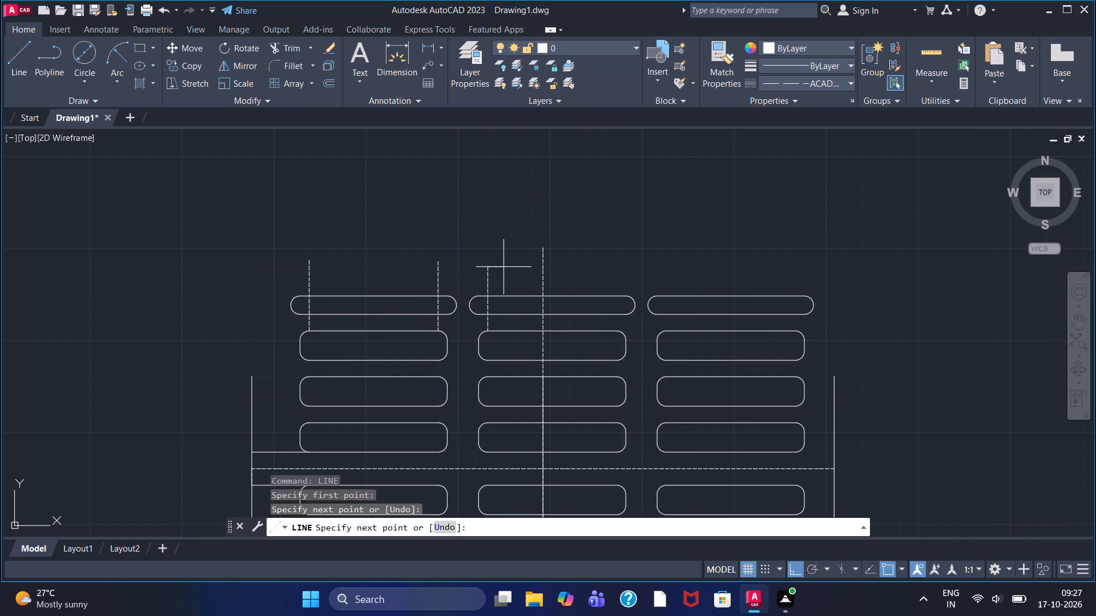
right_click(503, 267)
click(549, 275)
right_click(565, 326)
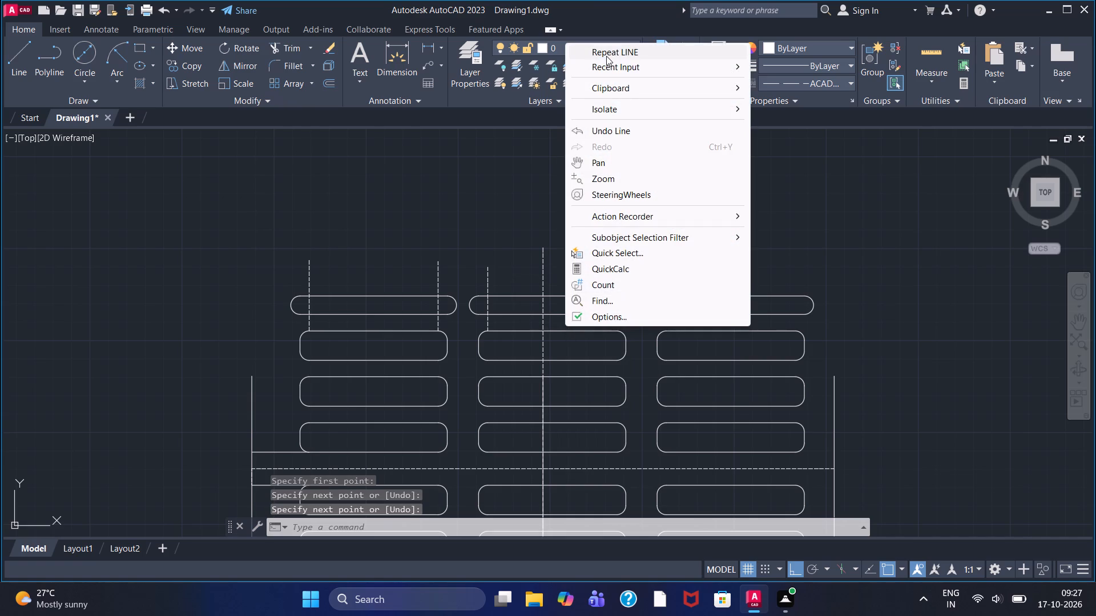
click(607, 55)
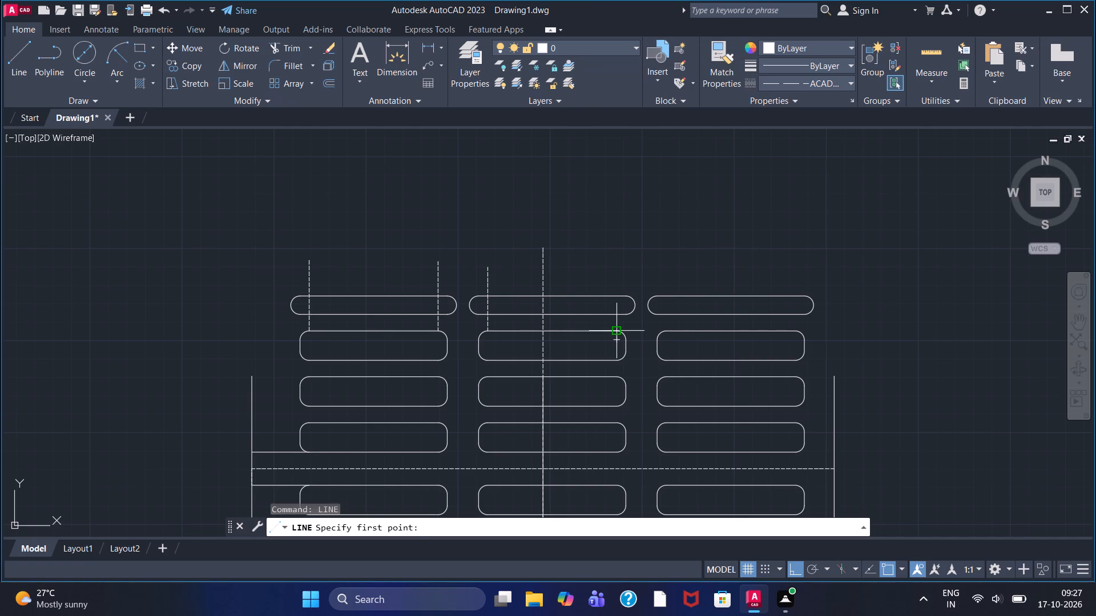
drag(616, 334, 616, 329)
click(615, 275)
right_click(615, 275)
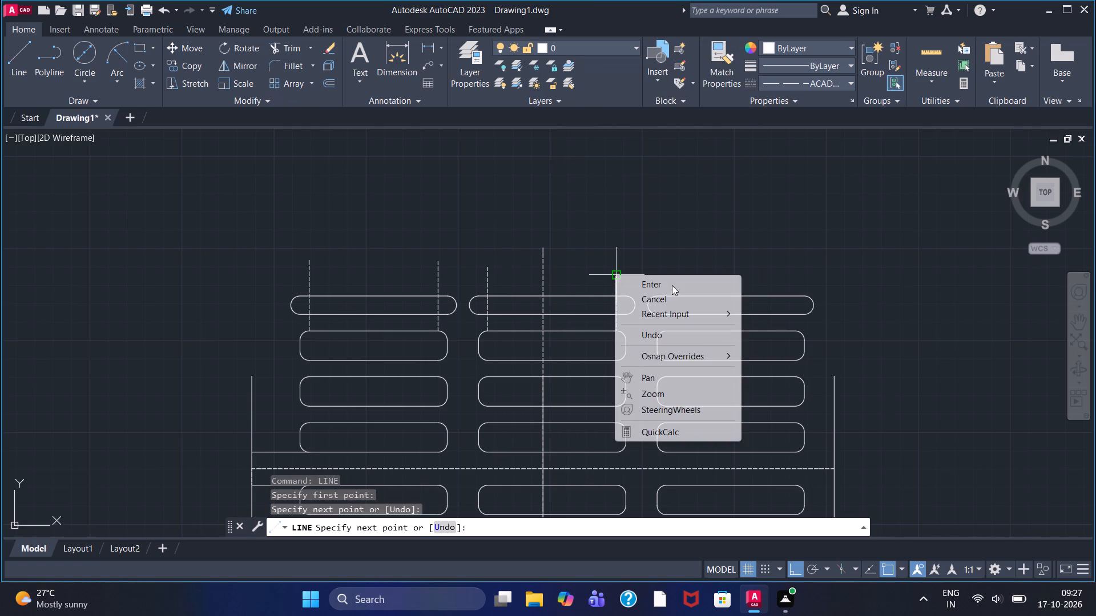
click(672, 285)
Draw dashed vertical lines up from both top-edge endpoints of the right column's uppermost rectangle, crossing the slot above it.
right_click(665, 368)
click(707, 96)
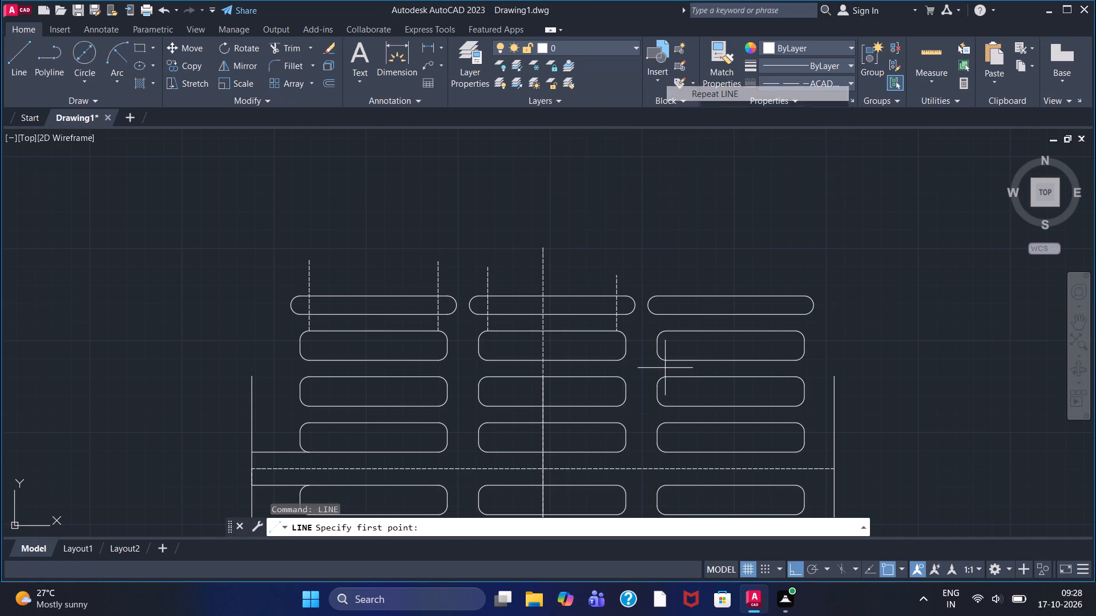
click(664, 330)
click(669, 282)
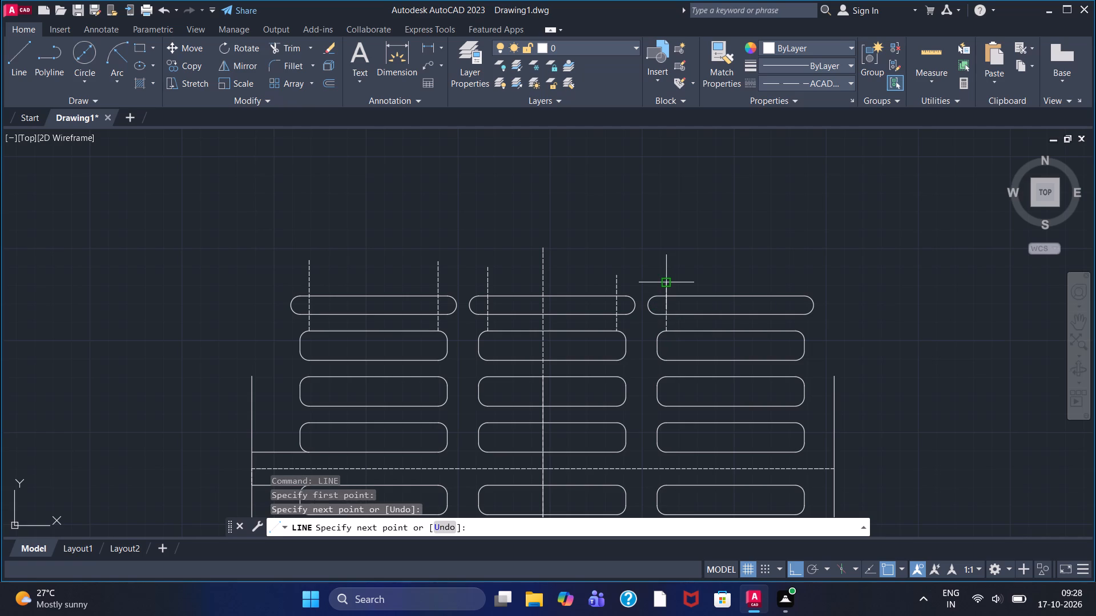
right_click(669, 282)
click(702, 293)
right_click(714, 396)
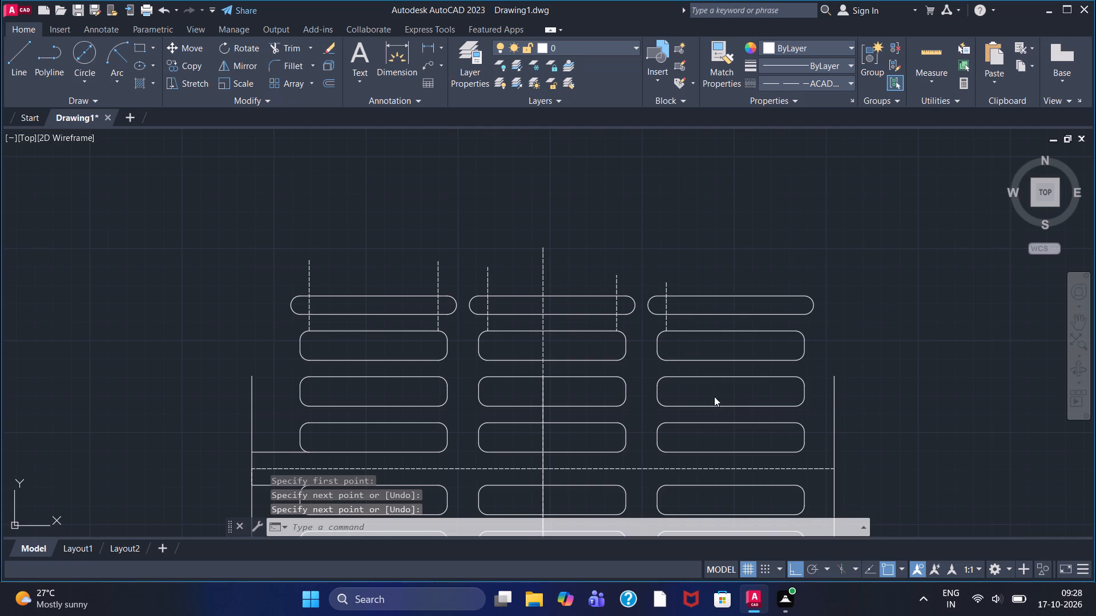
click(757, 123)
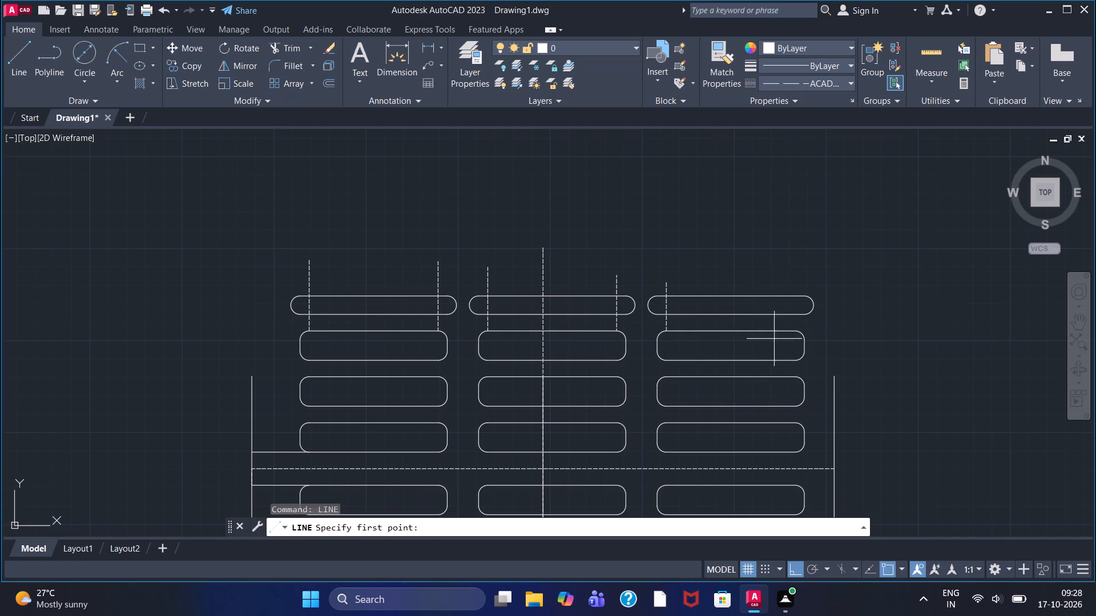
drag(795, 333, 796, 325)
click(799, 274)
right_click(815, 275)
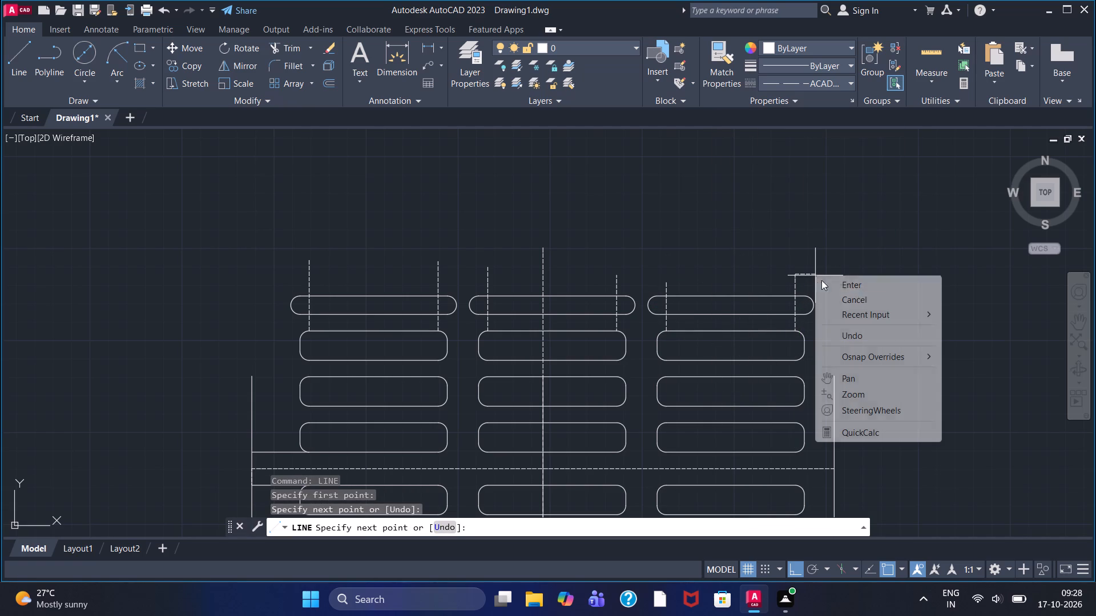
click(836, 285)
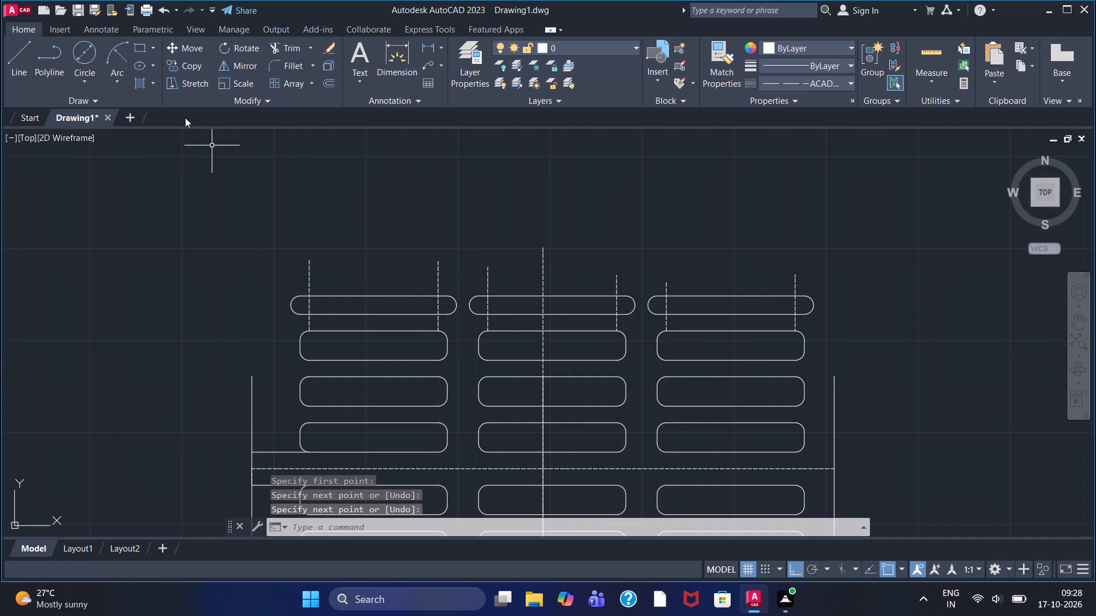
Trim the left top slot's rounded ends outside the dashed lines and the dashed line pieces above and below the slot.
click(296, 53)
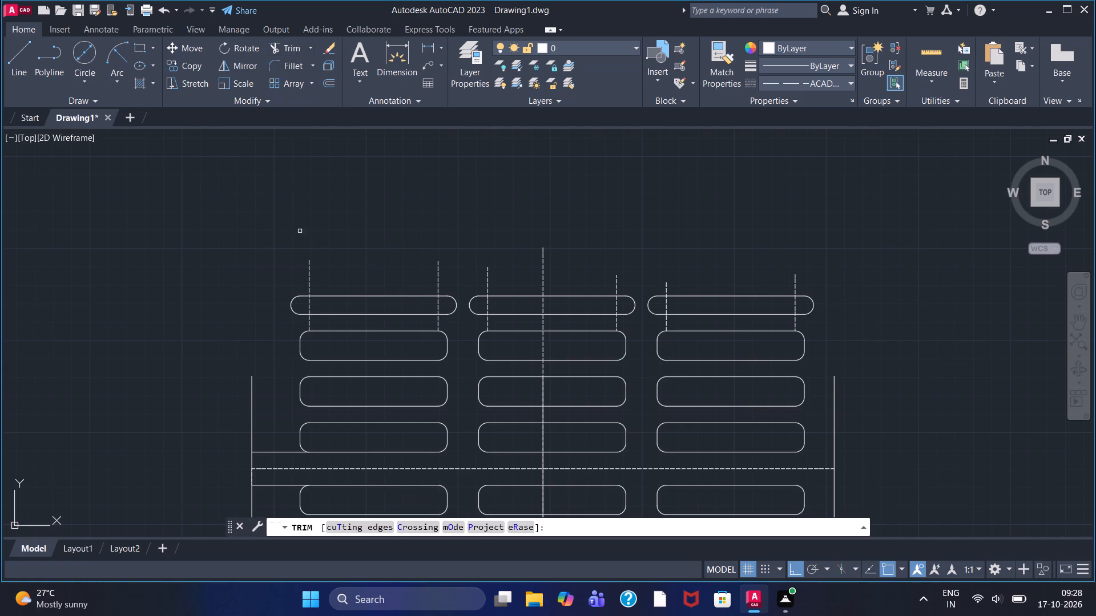
click(303, 314)
click(294, 308)
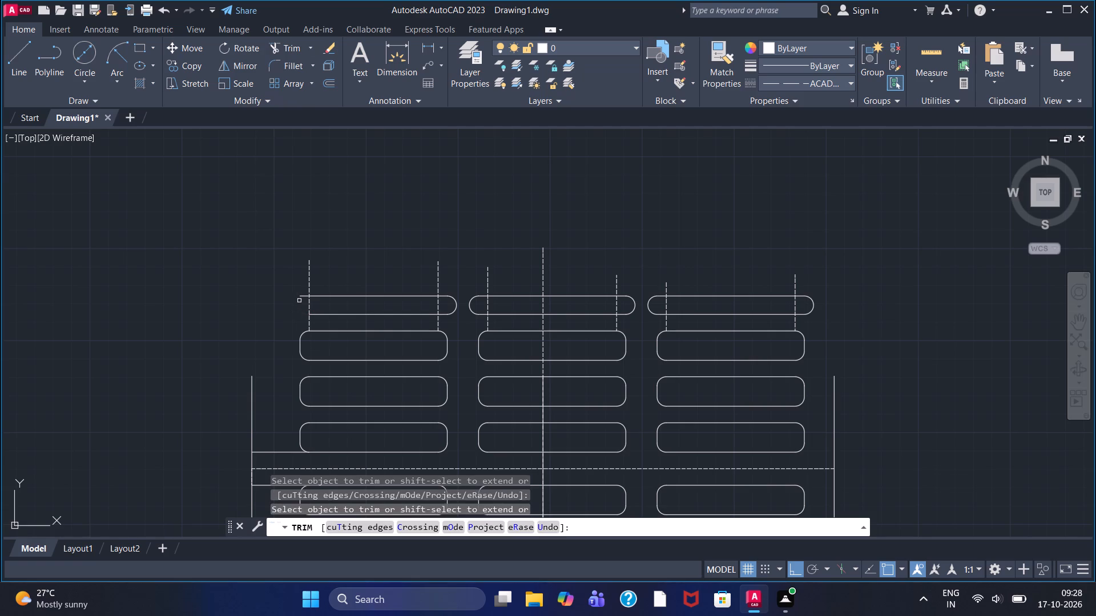
click(303, 295)
click(445, 314)
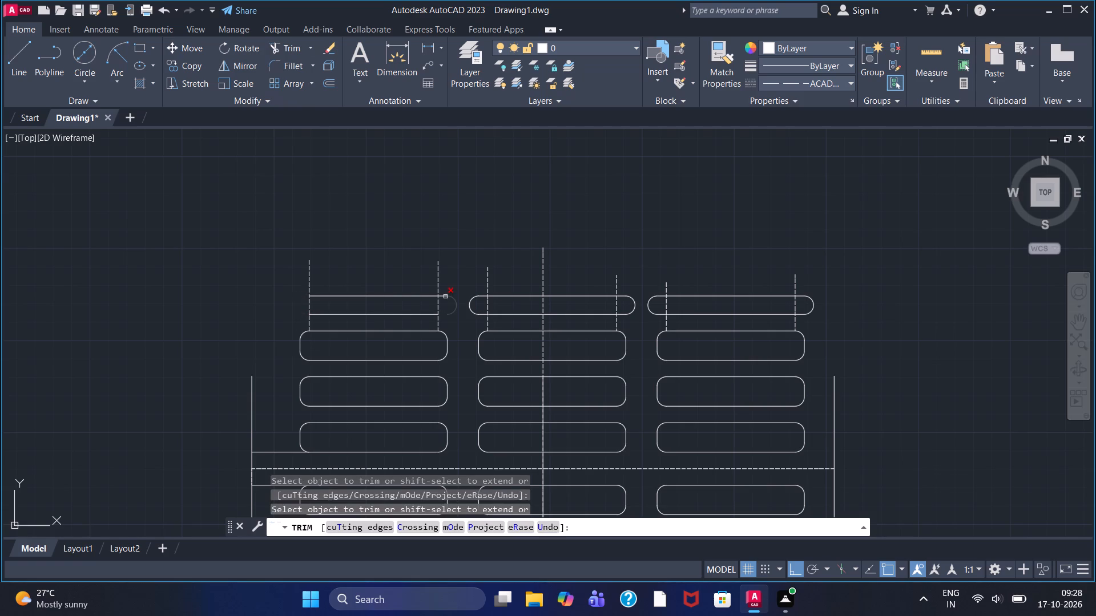
click(444, 295)
click(452, 300)
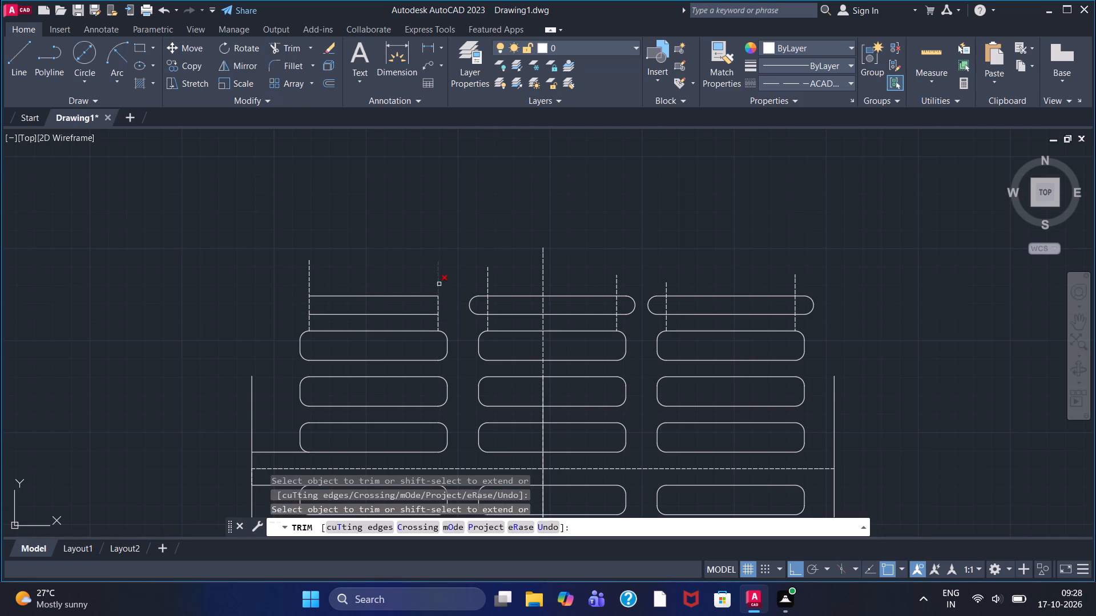
click(439, 283)
click(436, 320)
click(309, 323)
click(311, 278)
Trim the middle top slot's rounded ends outside the dashed lines and the dashed line pieces above and below the slot.
click(484, 297)
click(473, 298)
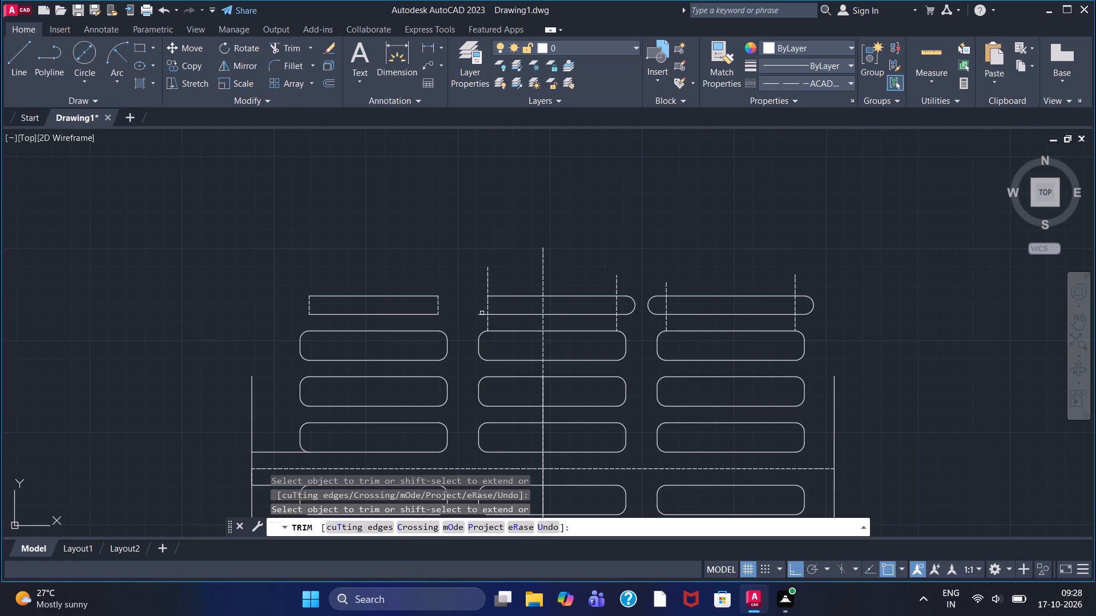
click(482, 313)
click(487, 318)
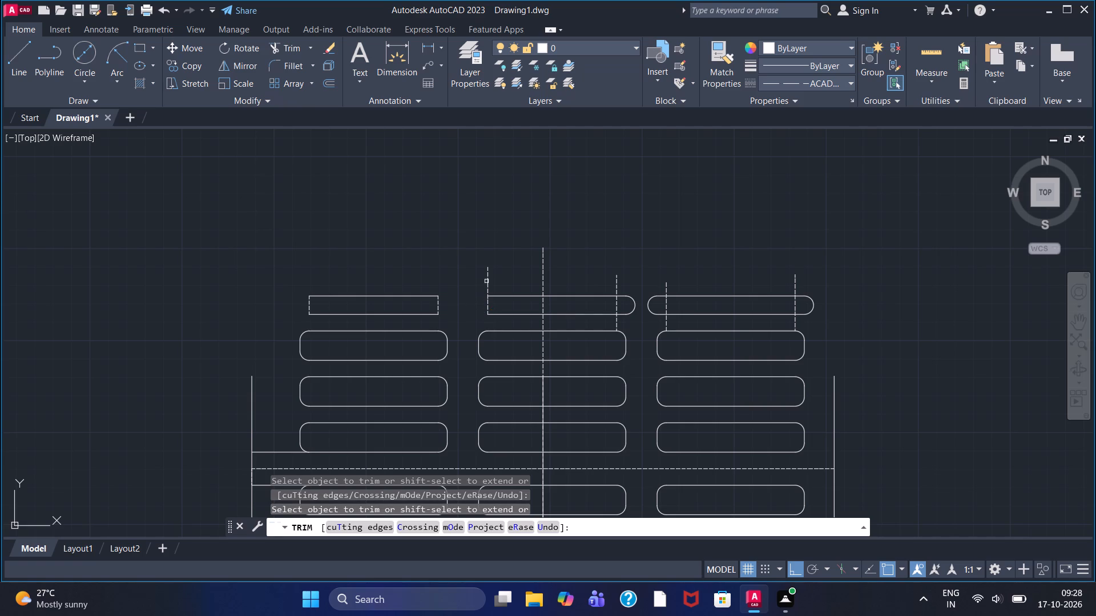
click(487, 281)
click(616, 290)
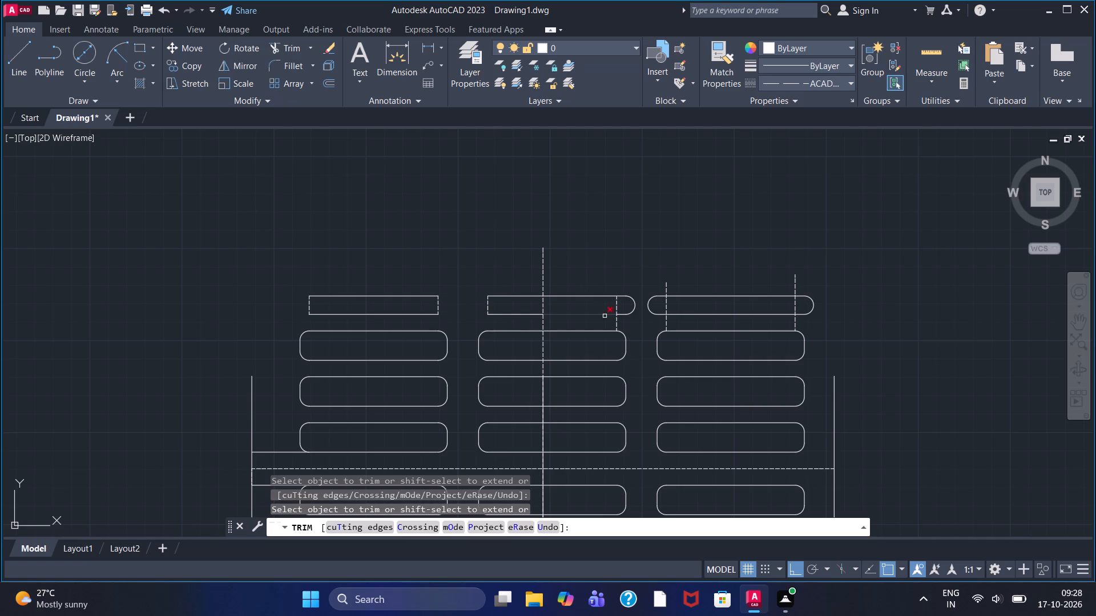
click(616, 322)
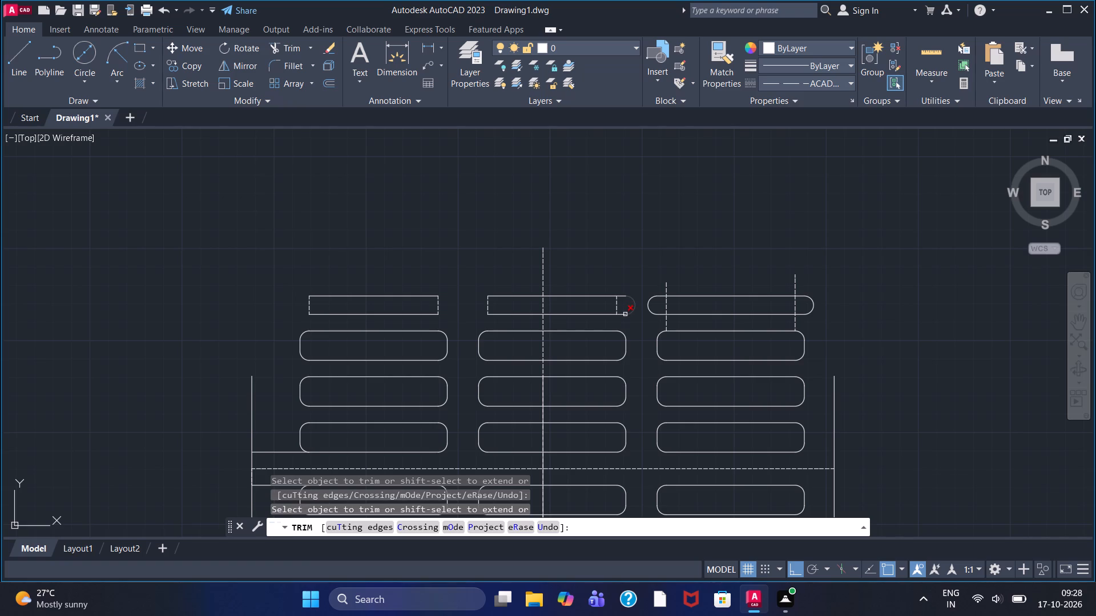
click(625, 315)
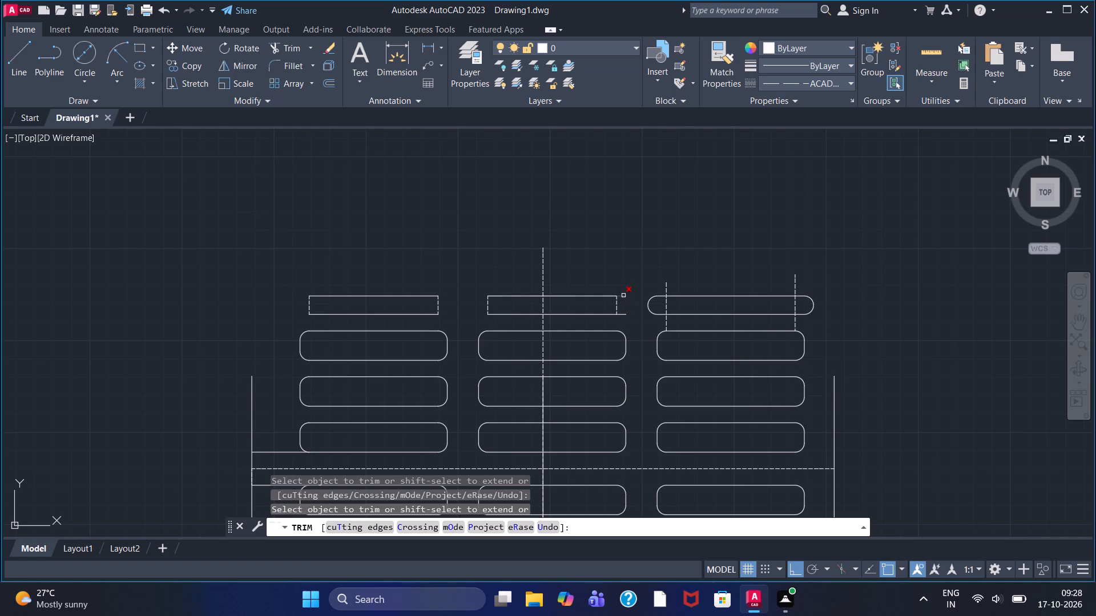
click(623, 295)
click(624, 315)
Trim the right top slot's rounded ends outside the dashed lines and the dashed line pieces above and below the slot.
click(661, 316)
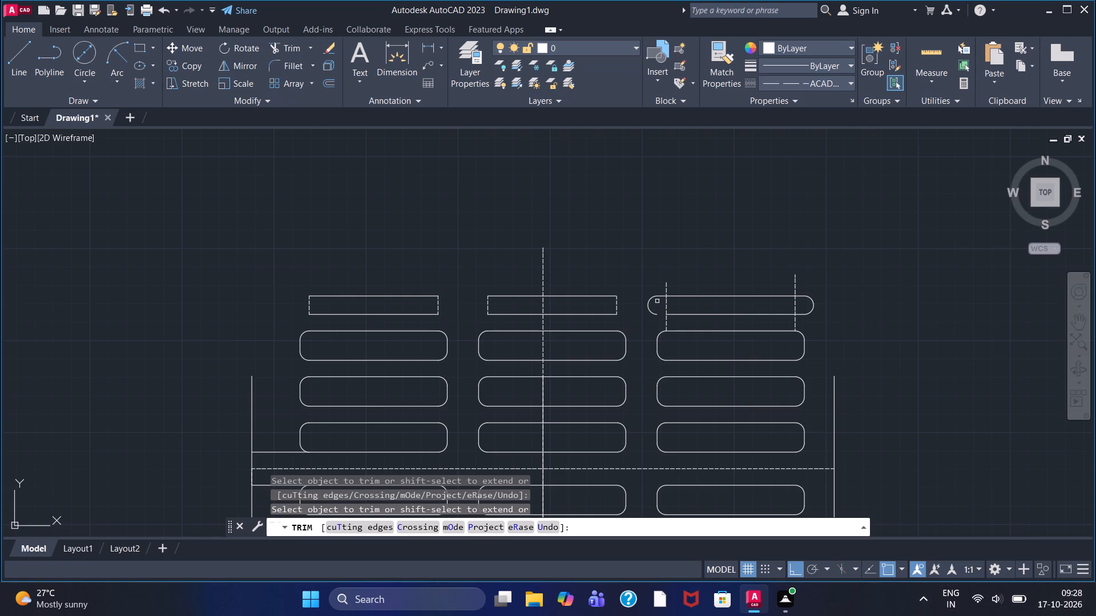
click(658, 298)
click(660, 295)
click(803, 297)
click(801, 296)
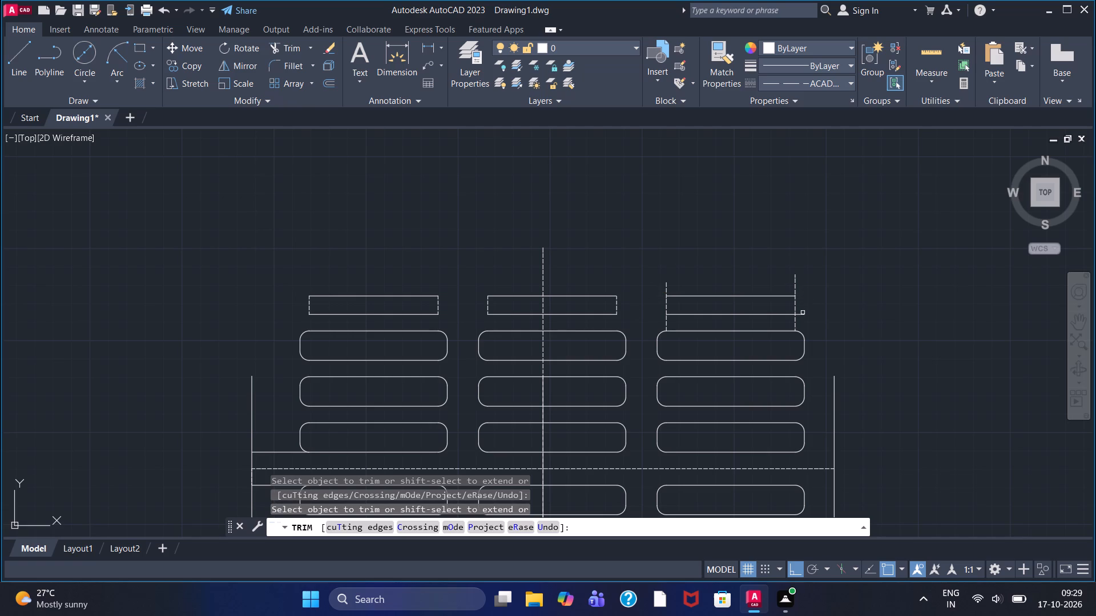
click(804, 314)
click(796, 324)
click(793, 284)
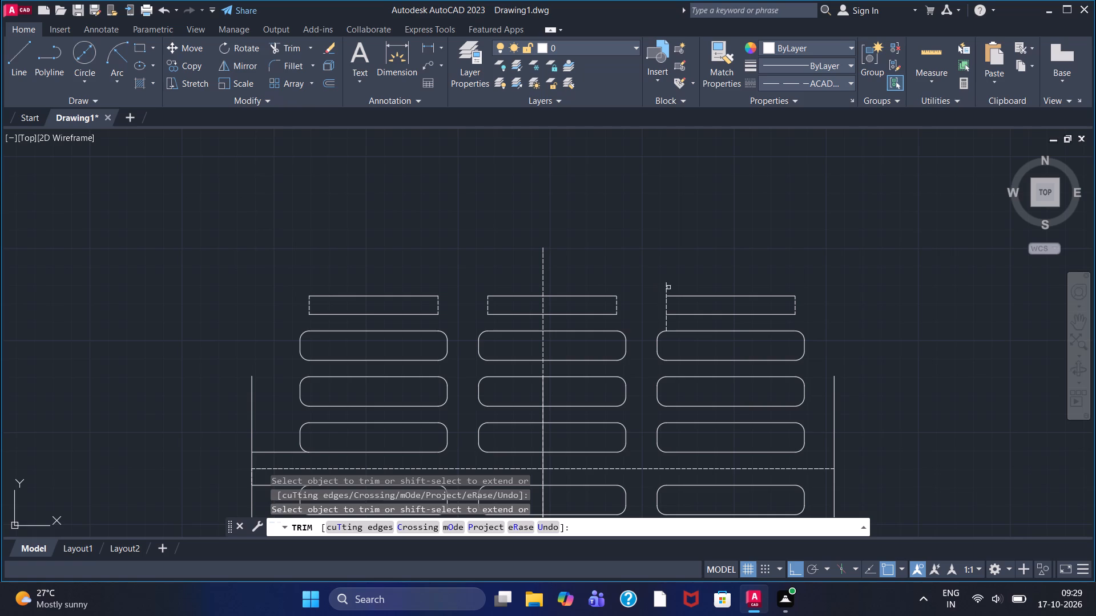
click(668, 287)
click(667, 320)
With the linetype set to ByLayer, draw 50-diameter circles centred on the midpoints of the left top slot's two dashed end lines.
click(791, 86)
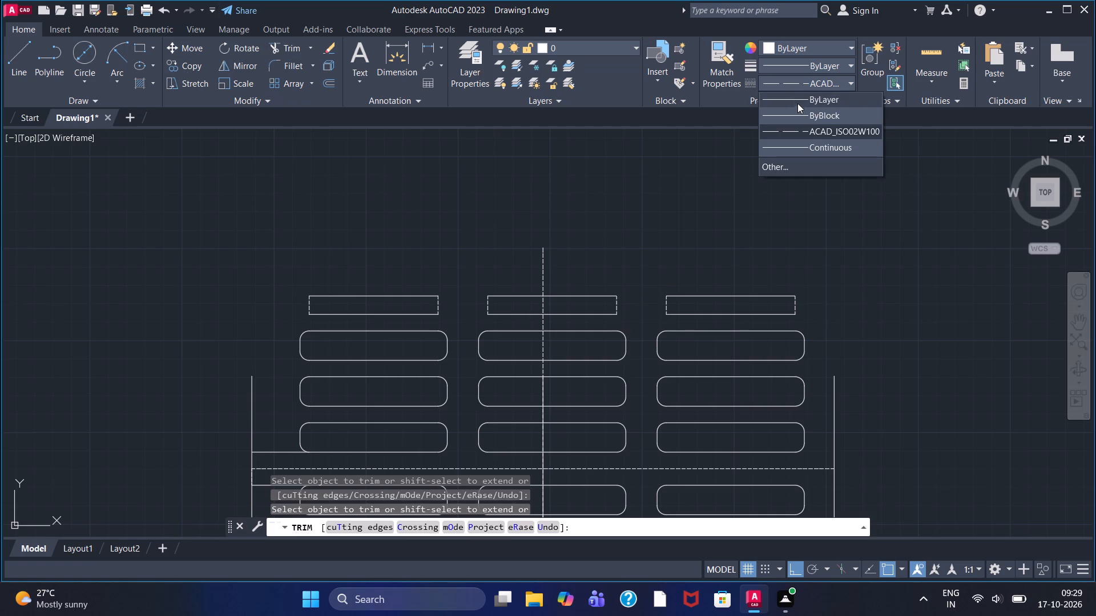
click(797, 101)
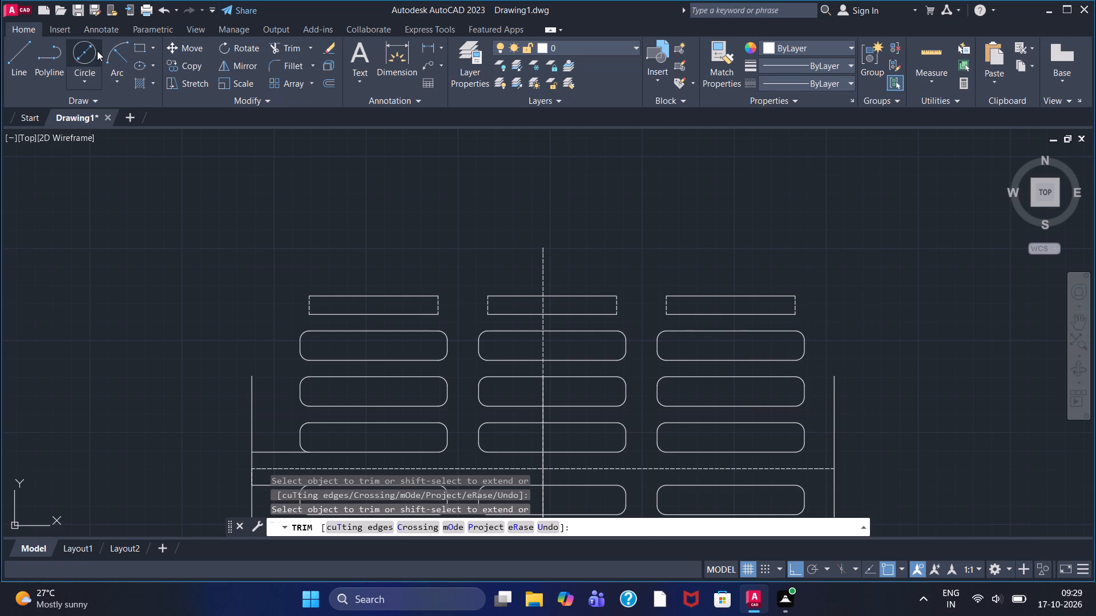
click(97, 51)
click(312, 303)
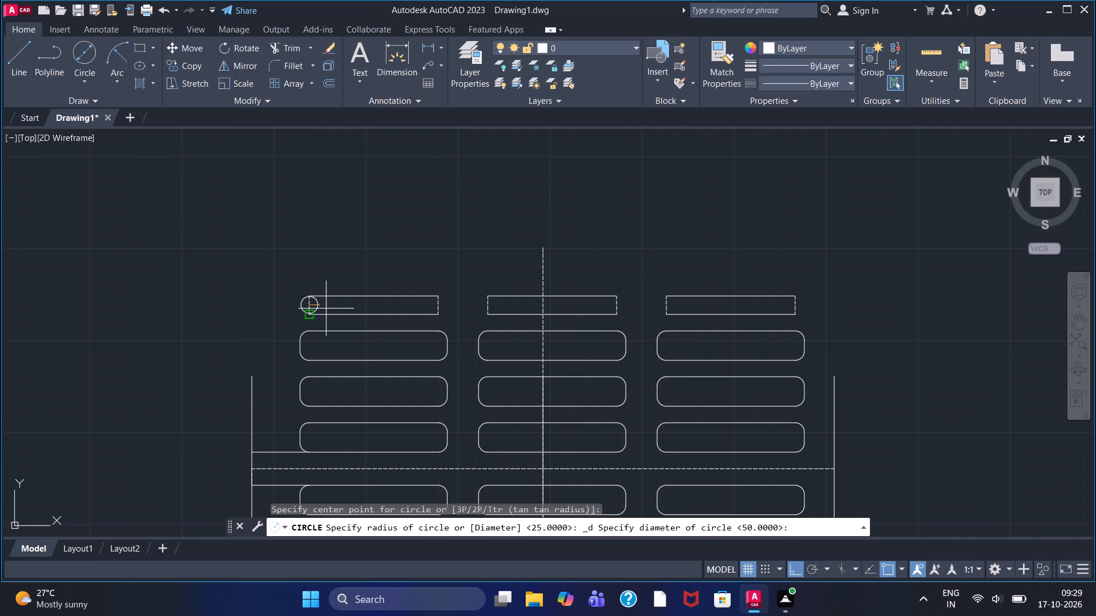
text(50)
key(Return)
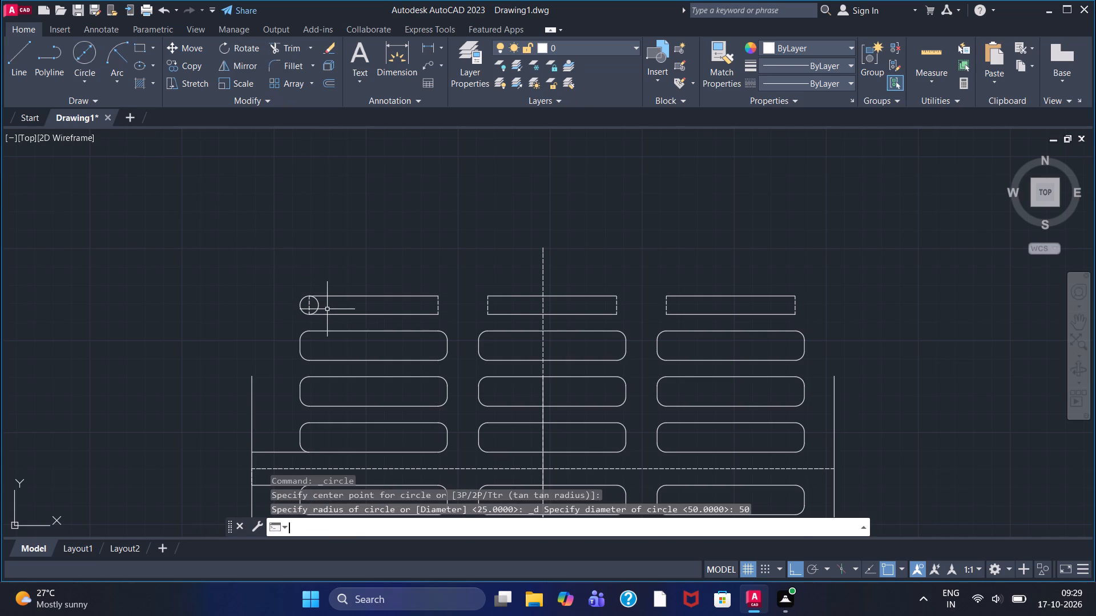
click(93, 50)
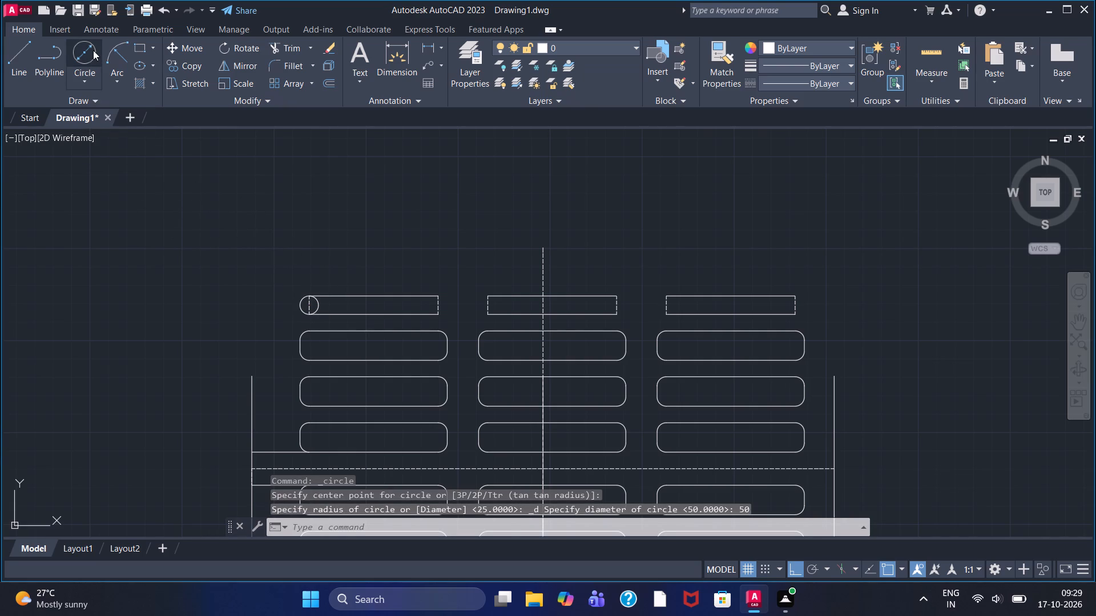
click(442, 309)
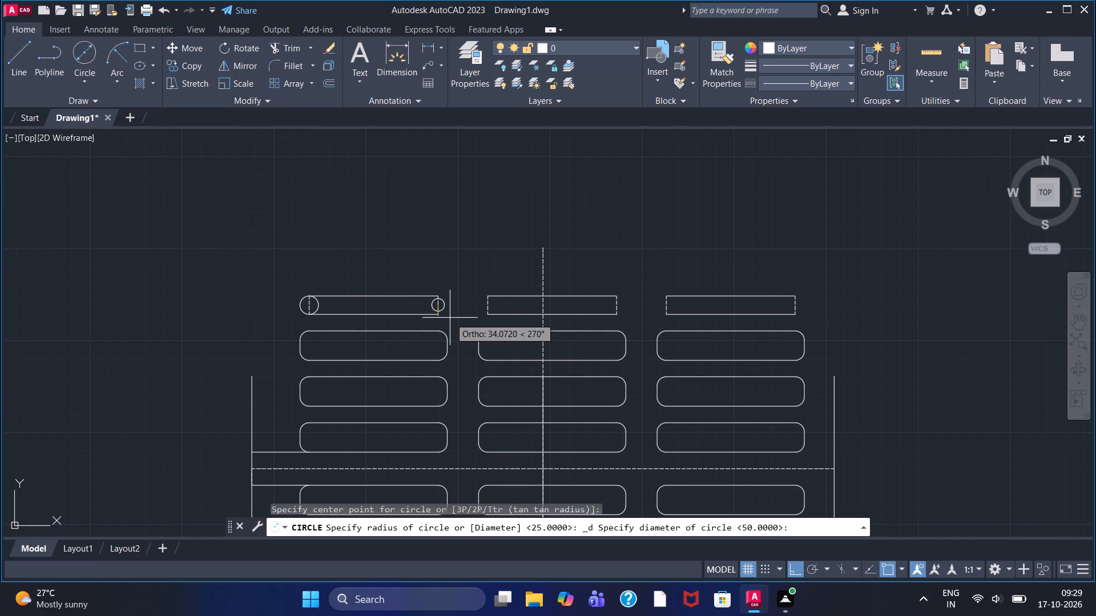
text(50)
key(Return)
Draw 50-diameter circles centred on the midpoints of the middle top slot's two dashed end lines.
click(96, 62)
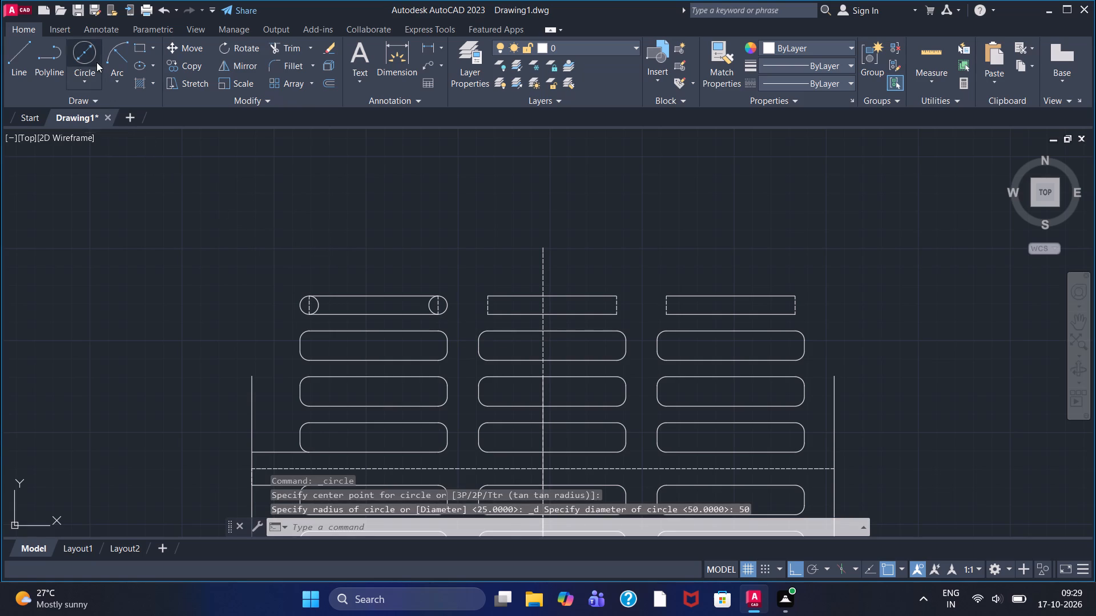
click(488, 306)
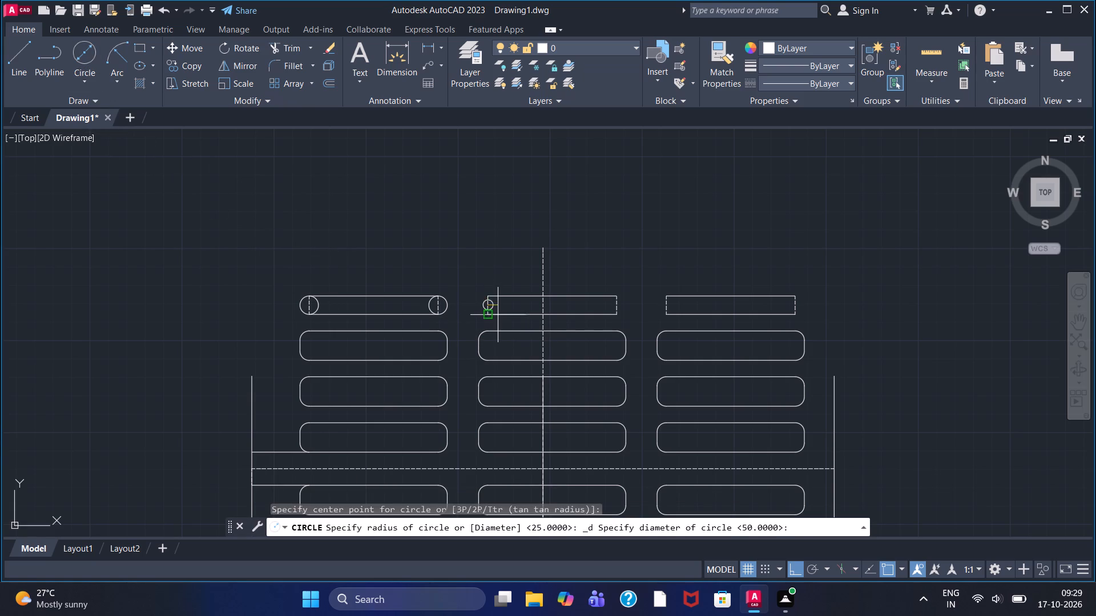
text(50)
key(Return)
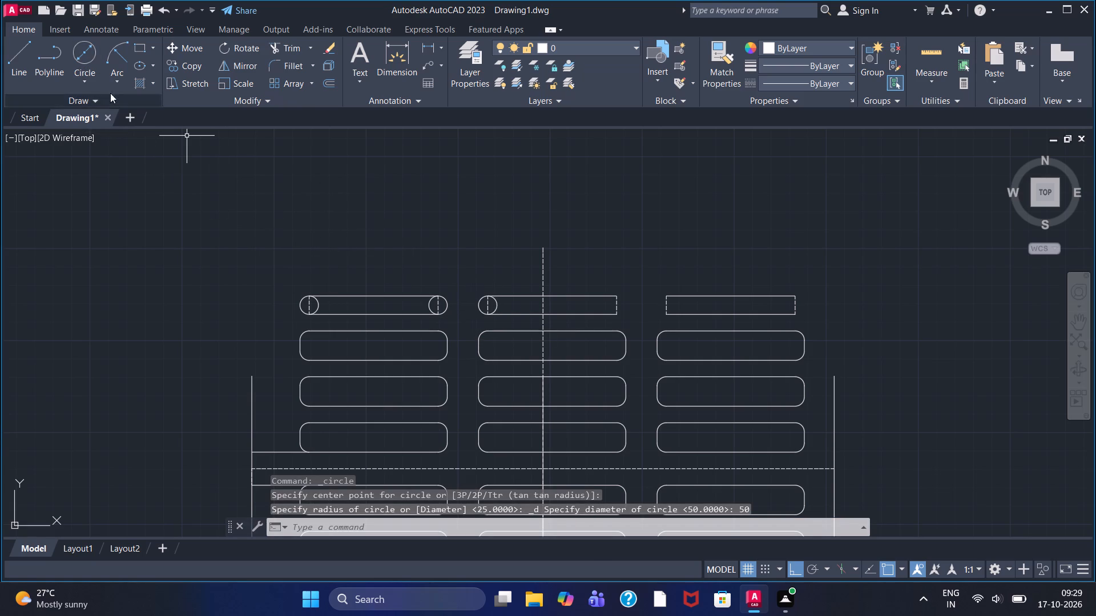
click(75, 54)
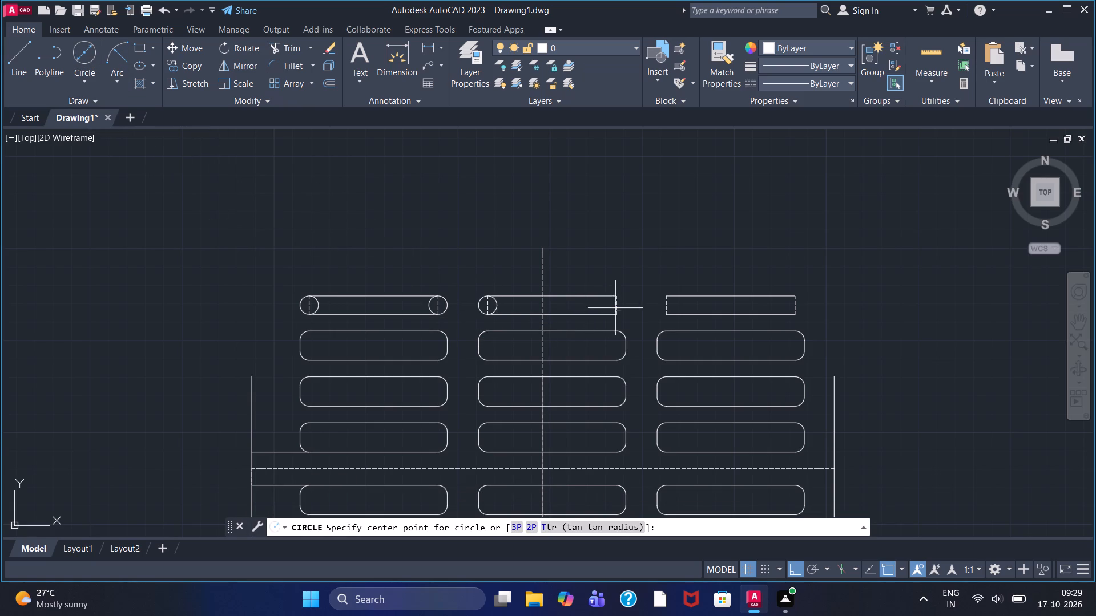
click(620, 307)
key(5)
key(0)
key(Return)
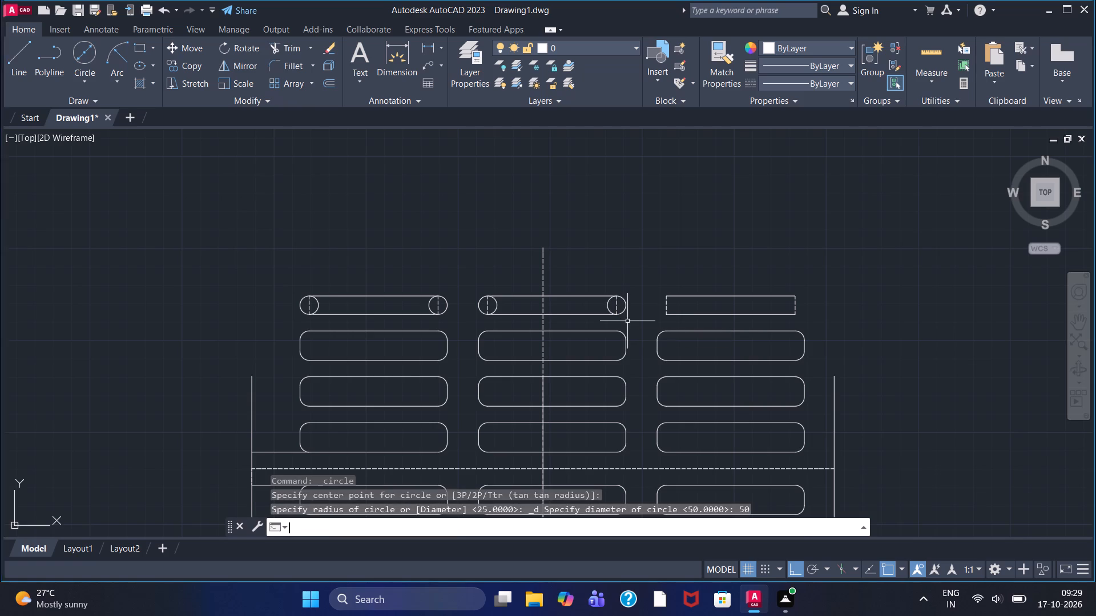
Draw a 50-diameter circle centred on the midpoint of the right top slot's left dashed end line.
click(81, 54)
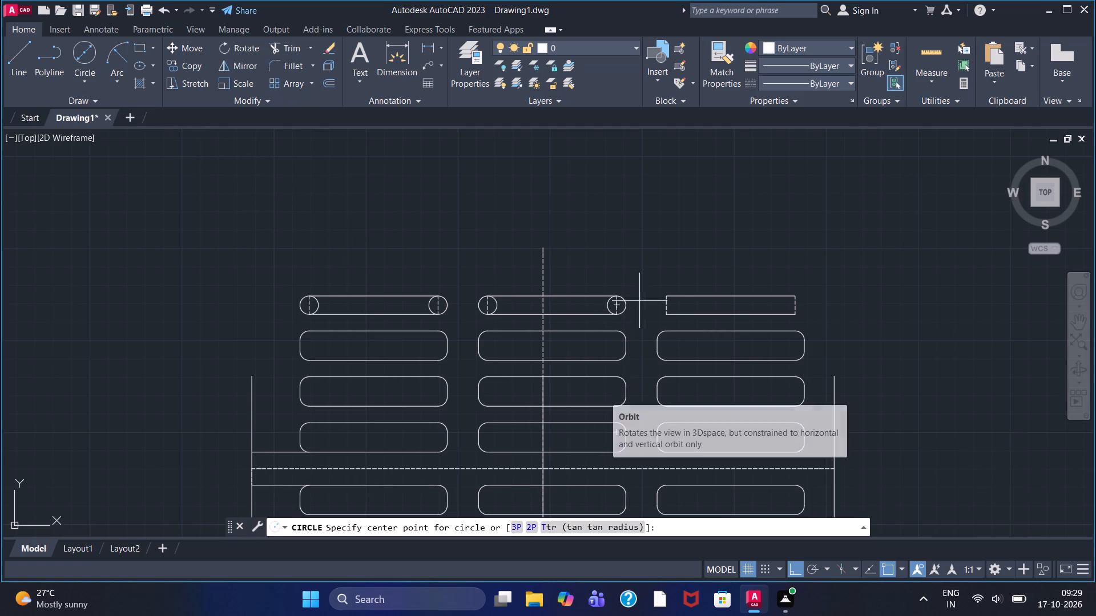
click(669, 303)
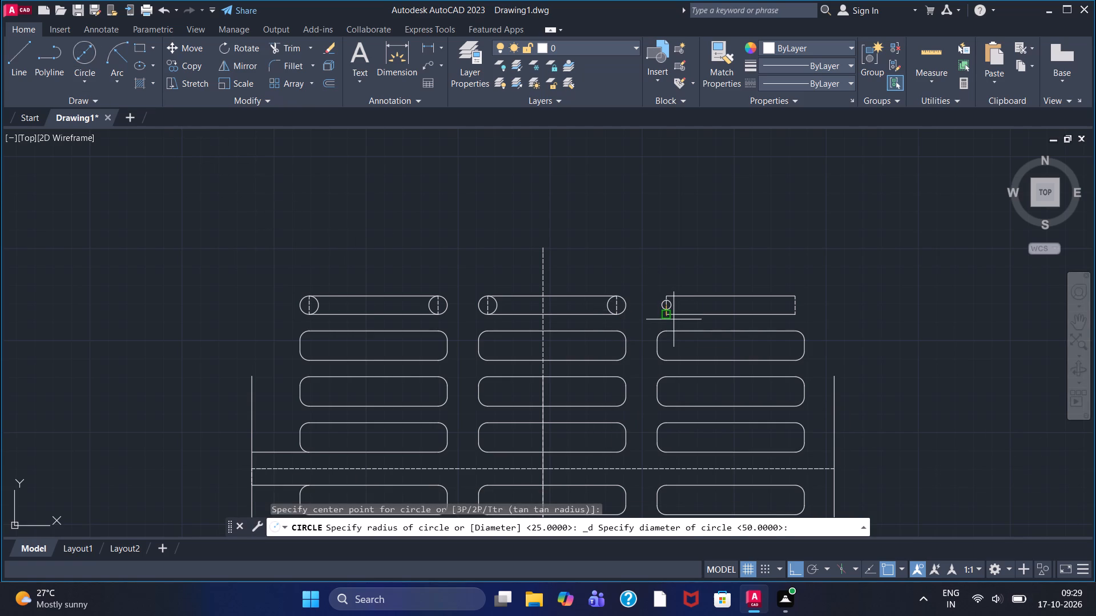
text(50)
key(Return)
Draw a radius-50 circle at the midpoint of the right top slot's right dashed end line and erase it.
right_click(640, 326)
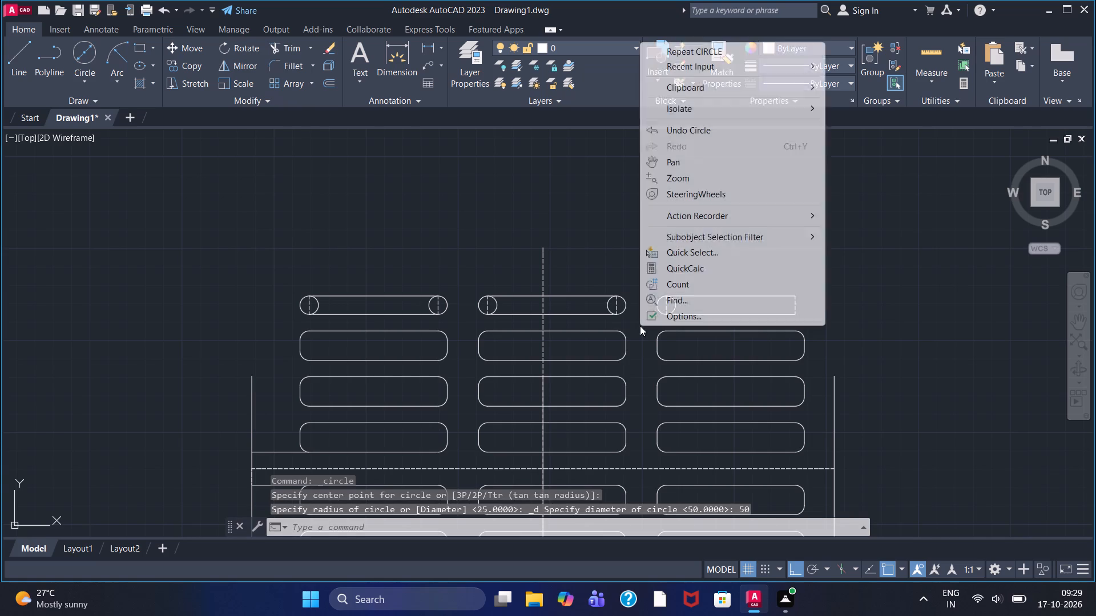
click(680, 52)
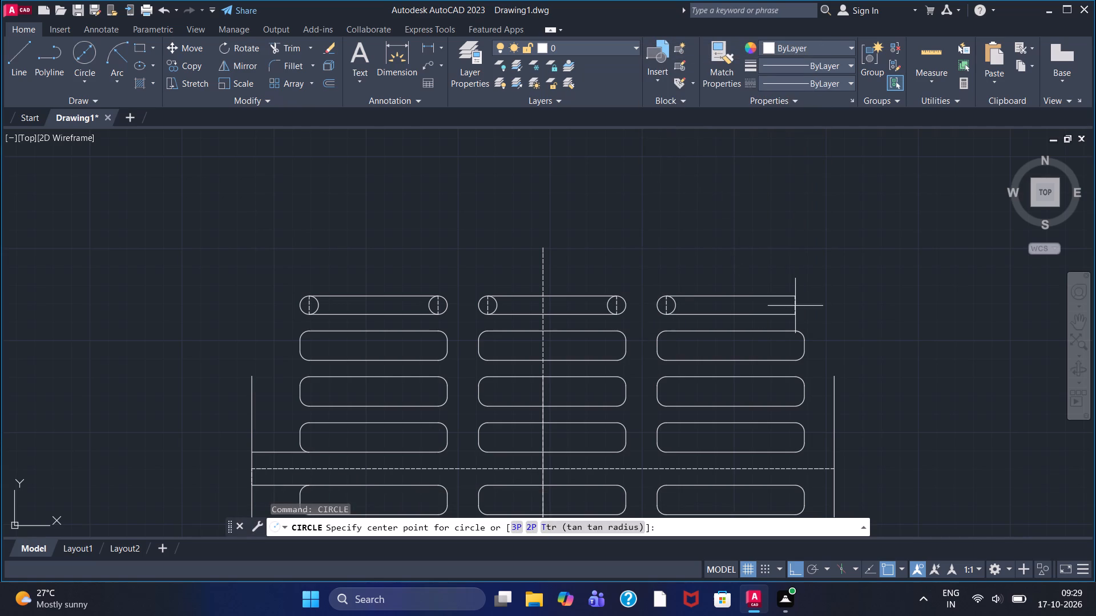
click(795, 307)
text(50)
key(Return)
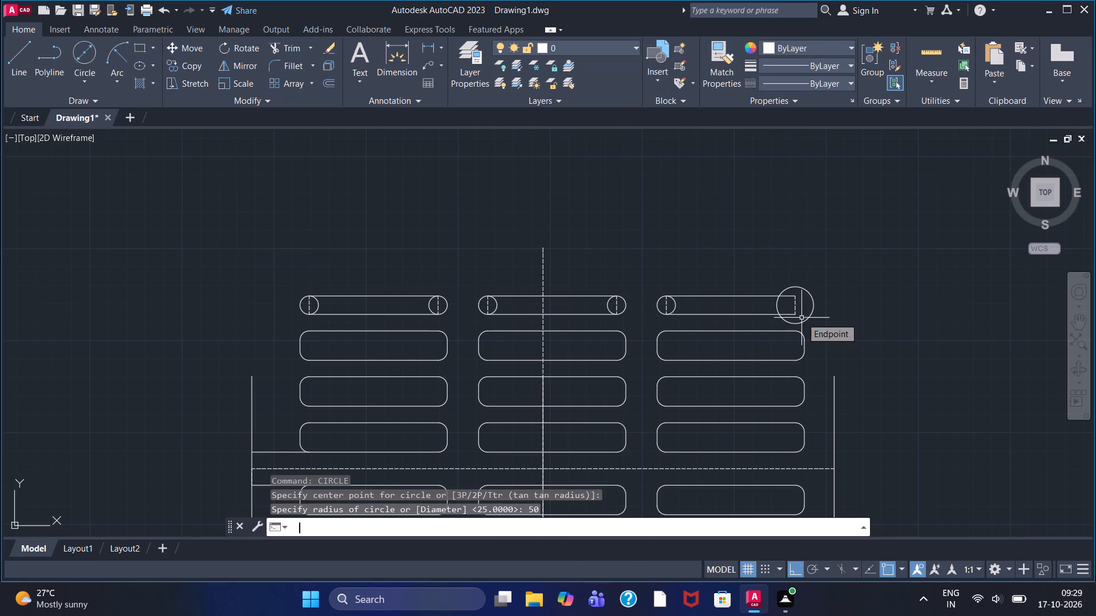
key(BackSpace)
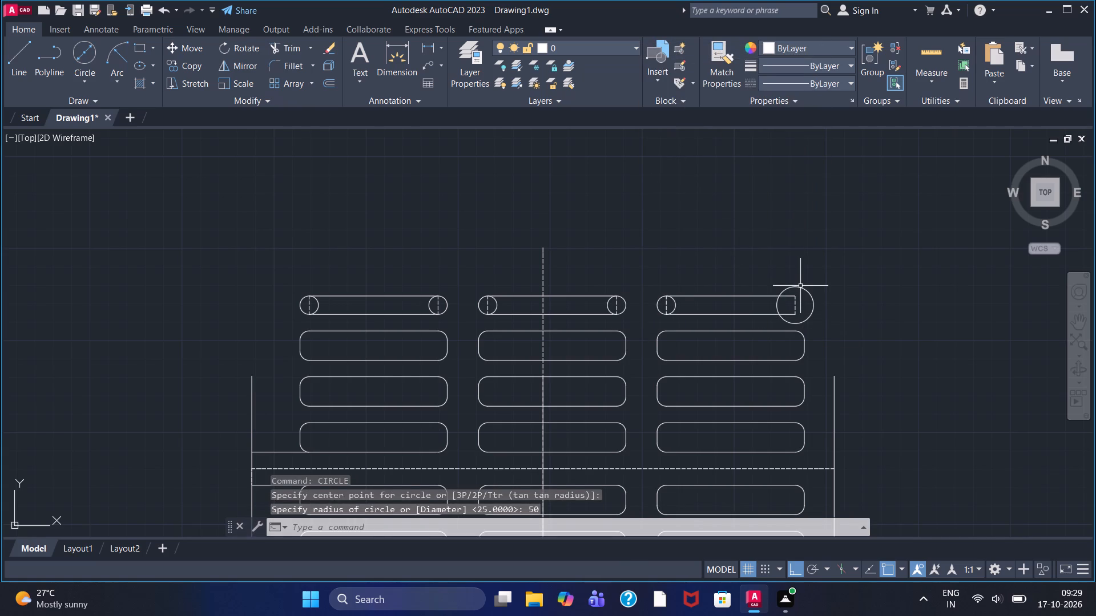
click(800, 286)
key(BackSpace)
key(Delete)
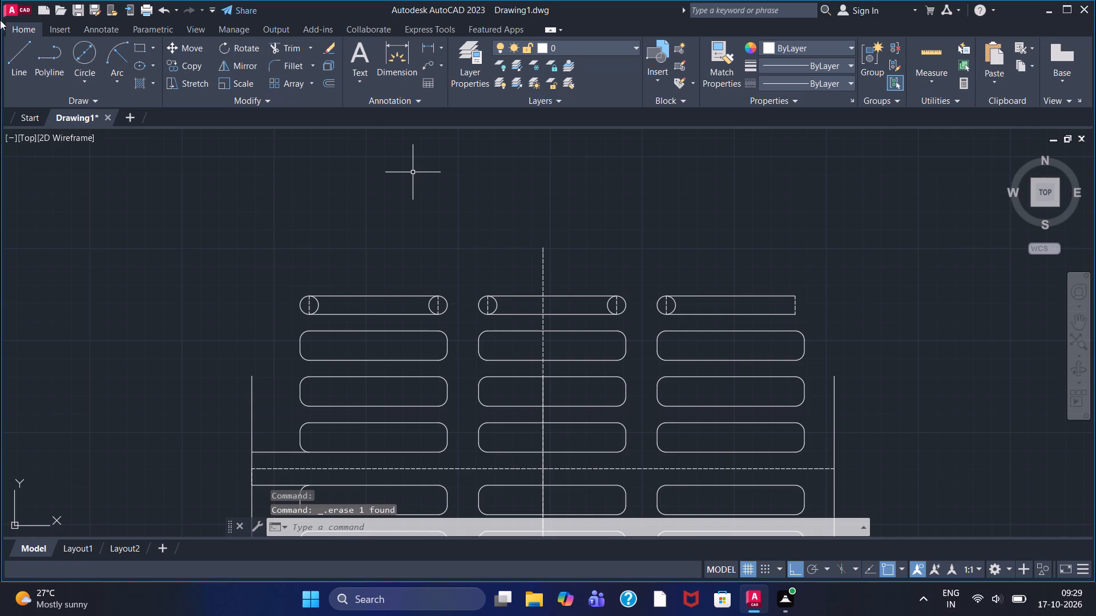
Draw a 50-diameter circle centred on the midpoint of the right top slot's right dashed end line.
click(86, 57)
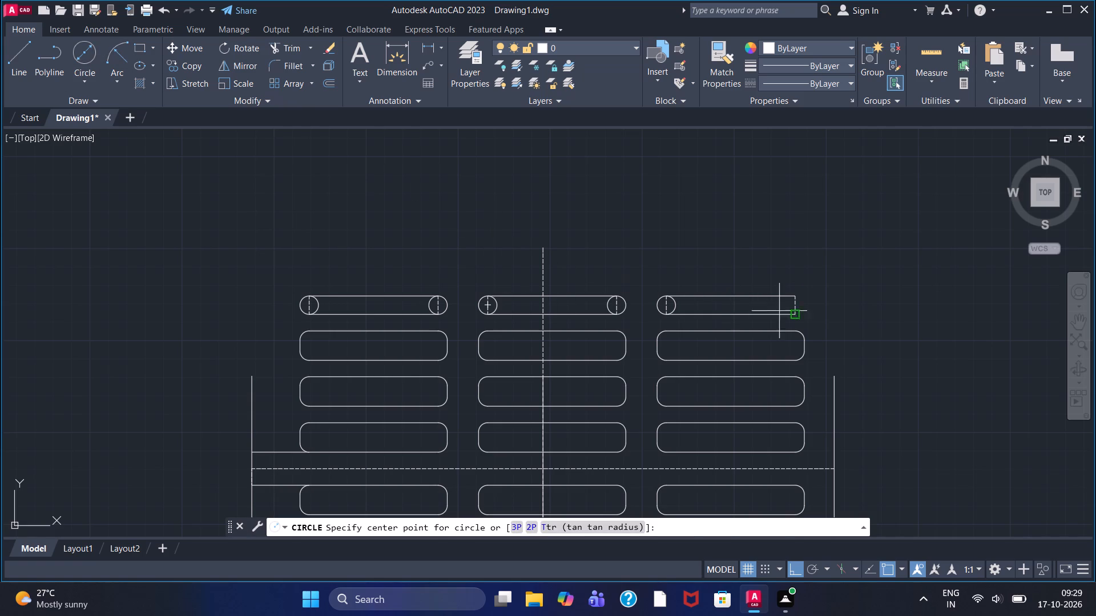
click(796, 302)
key(5)
key(0)
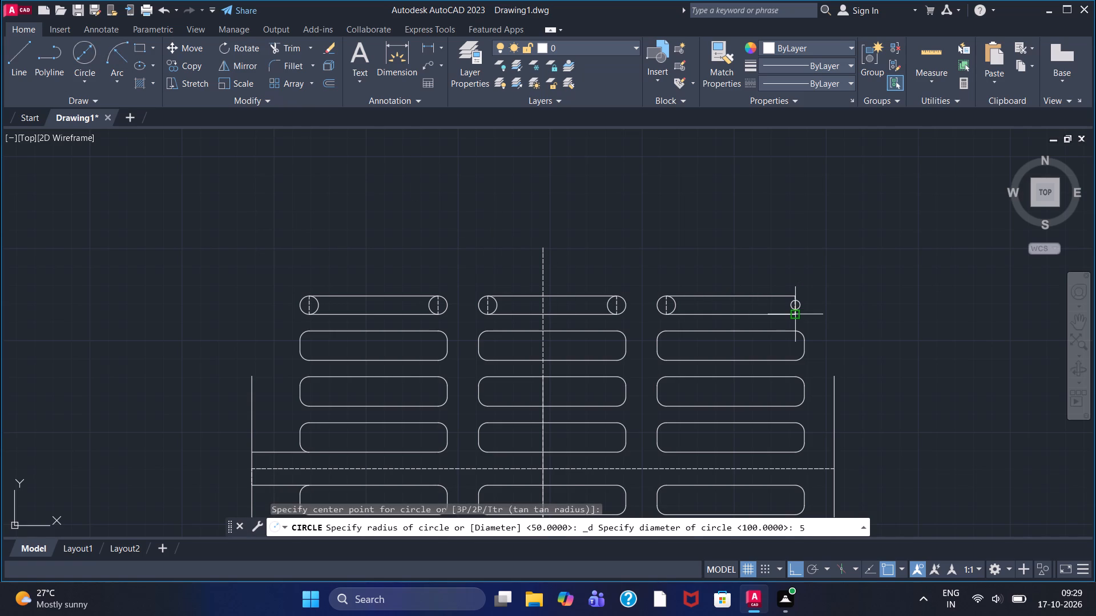
key(Return)
key(Escape)
Trim the inner arcs of both end circles and the two dashed end lines from the right top slot.
scroll(740, 287, up, 2)
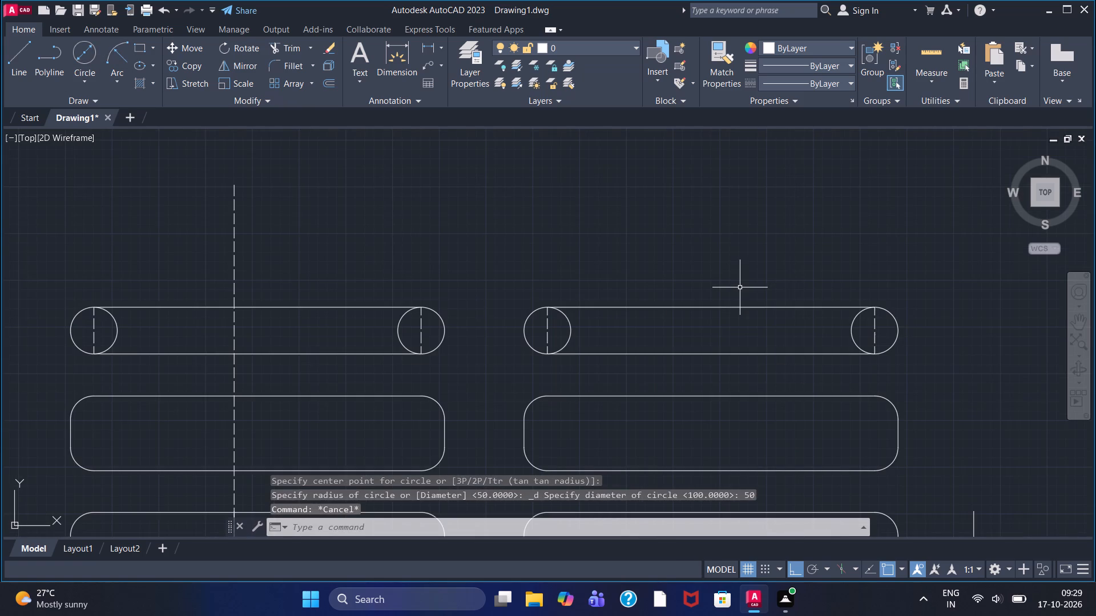
click(297, 43)
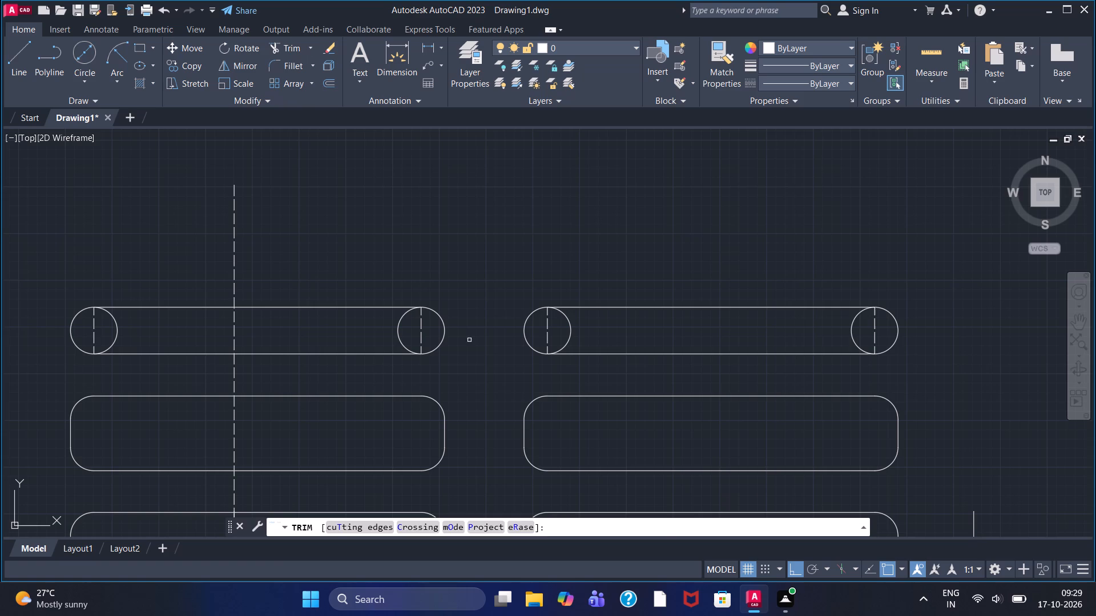
click(547, 327)
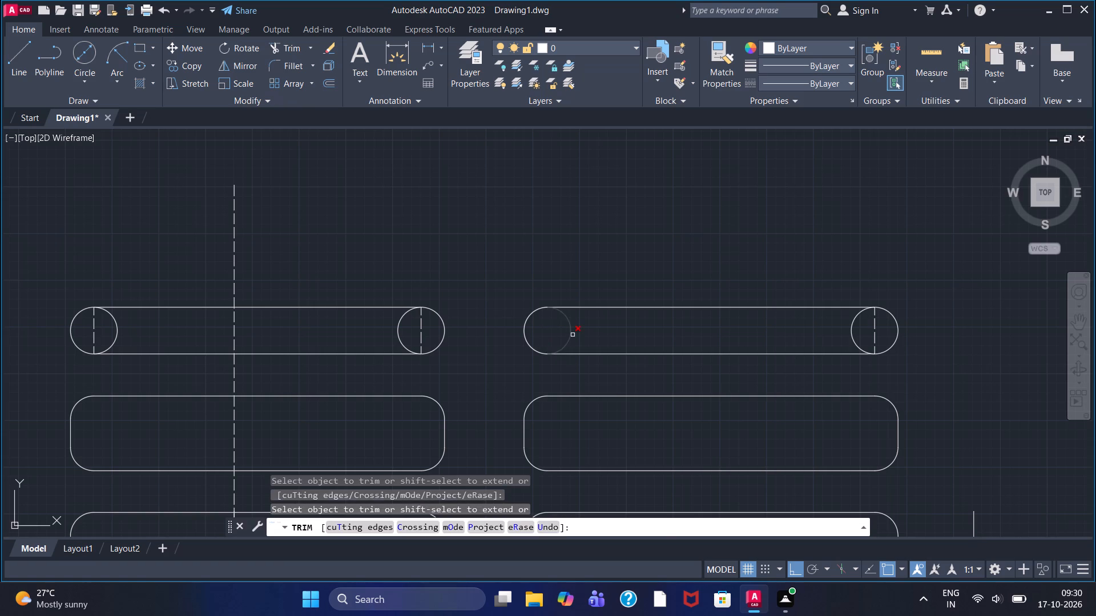
click(573, 335)
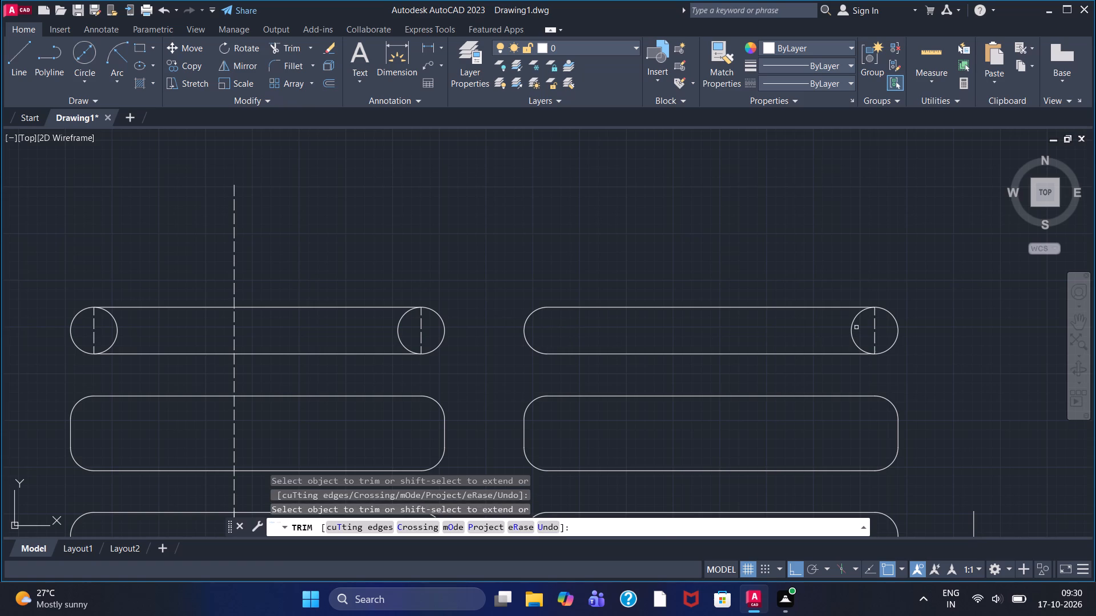
click(853, 325)
click(875, 331)
Trim the inner circle arcs and dashed end lines at both ends of the middle top slot.
click(398, 331)
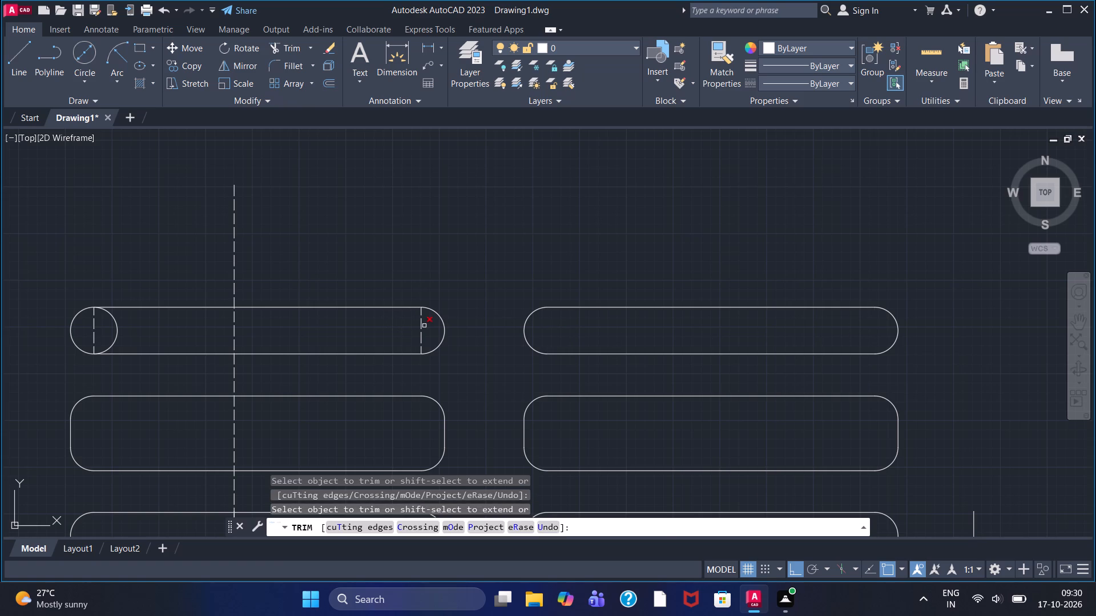
click(422, 326)
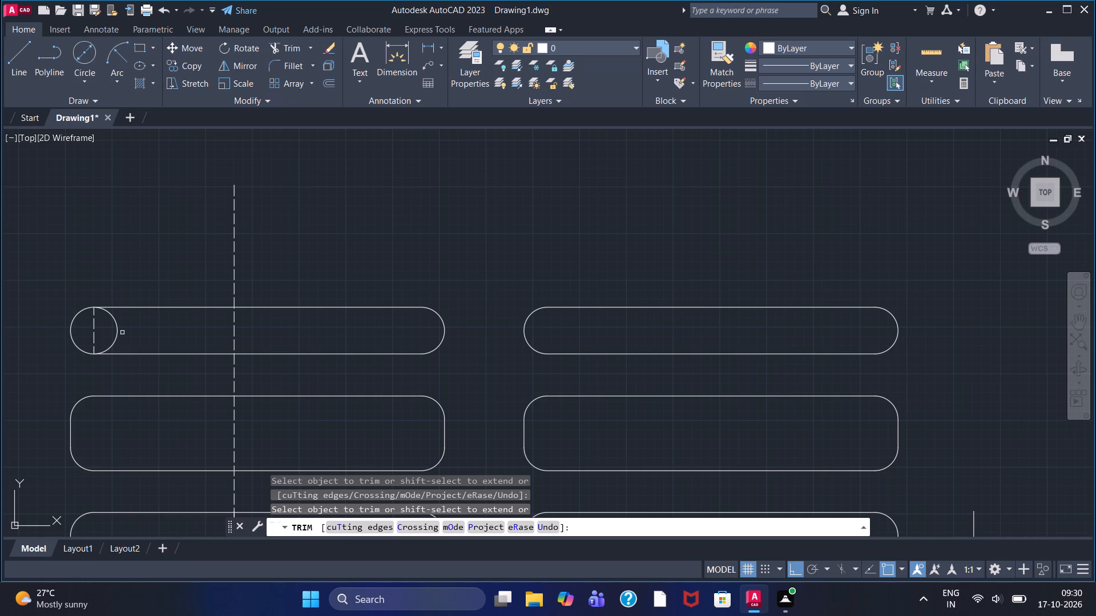
click(116, 333)
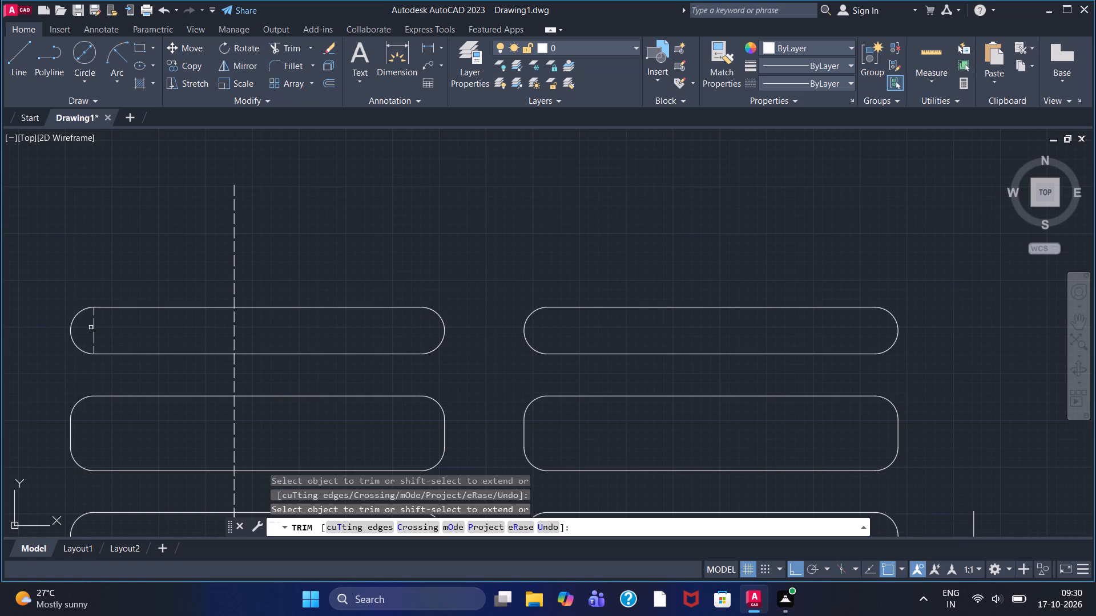
click(94, 329)
Trim the two dashed end lines and the inner circle arcs from the left top slot.
scroll(94, 329, up, 2)
scroll(94, 329, down, 4)
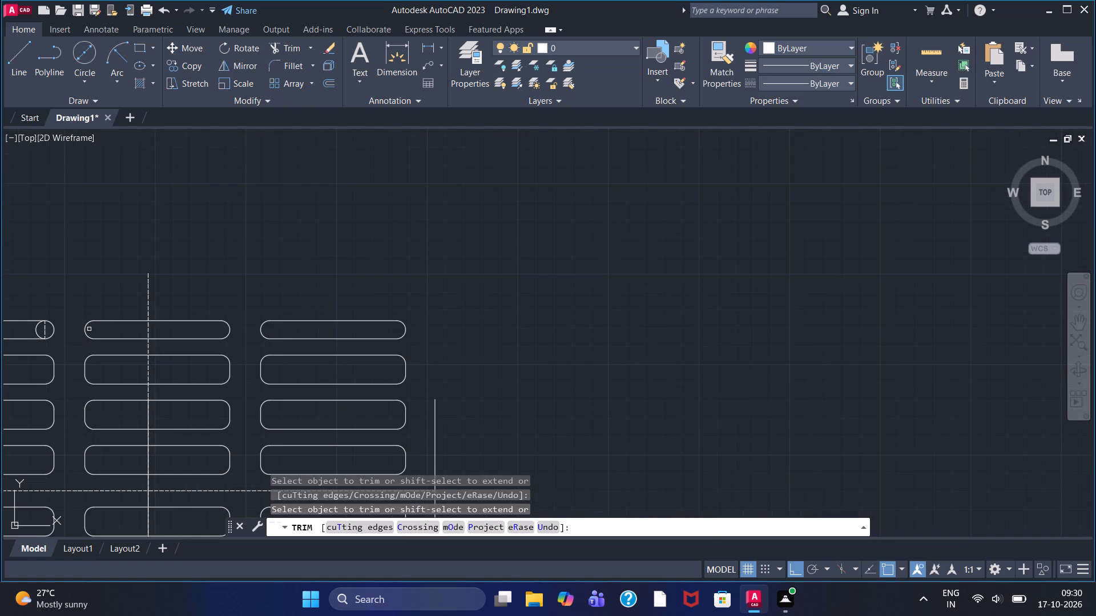
middle_drag(34, 292, 276, 323)
scroll(34, 292, down, 1)
scroll(240, 337, up, 2)
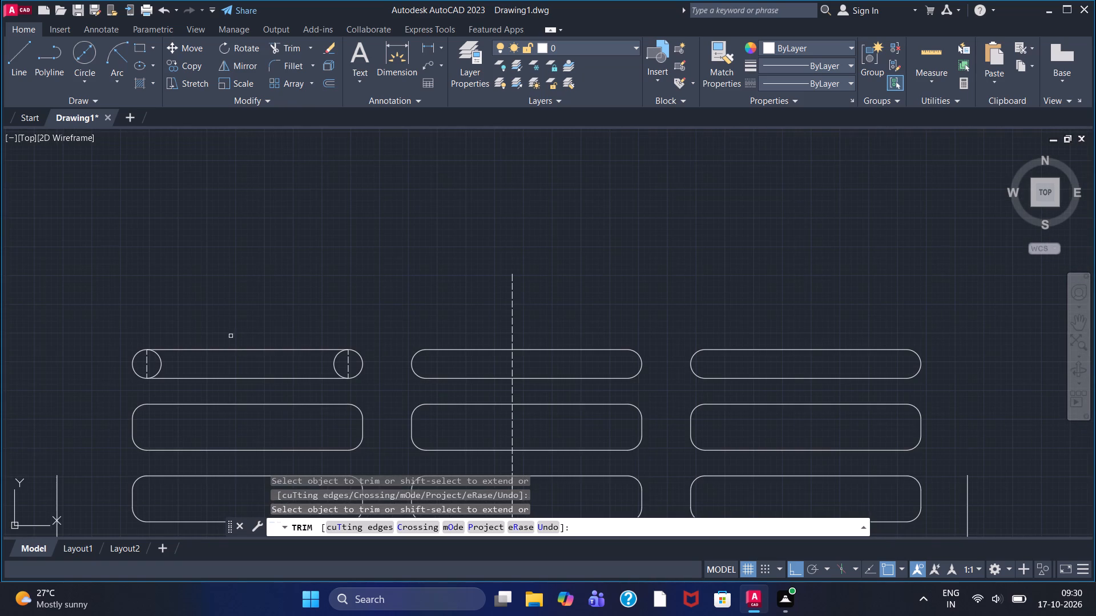
click(146, 368)
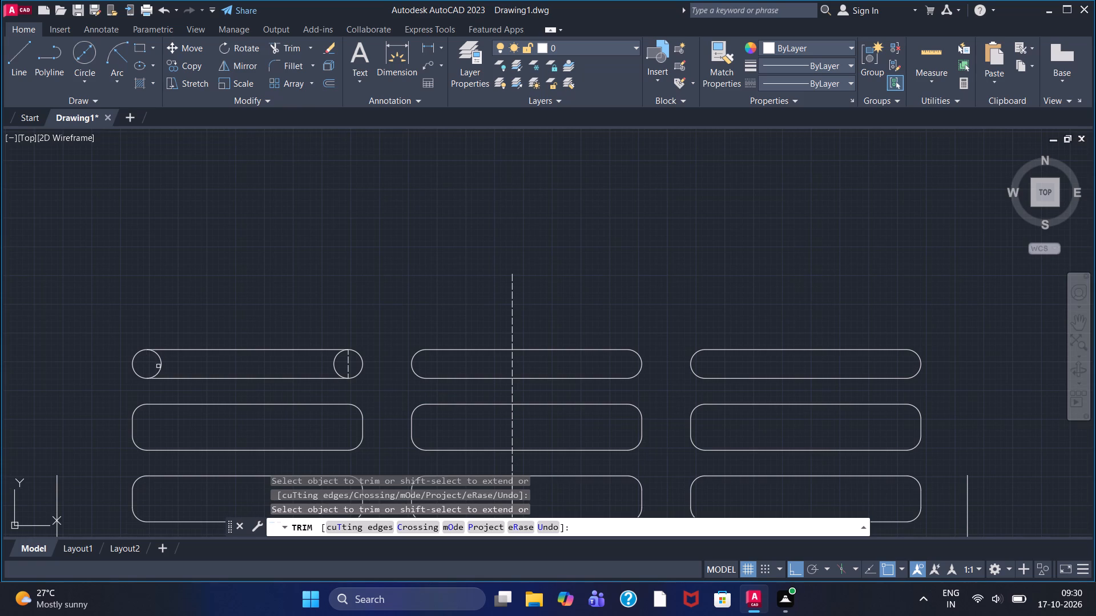
click(159, 366)
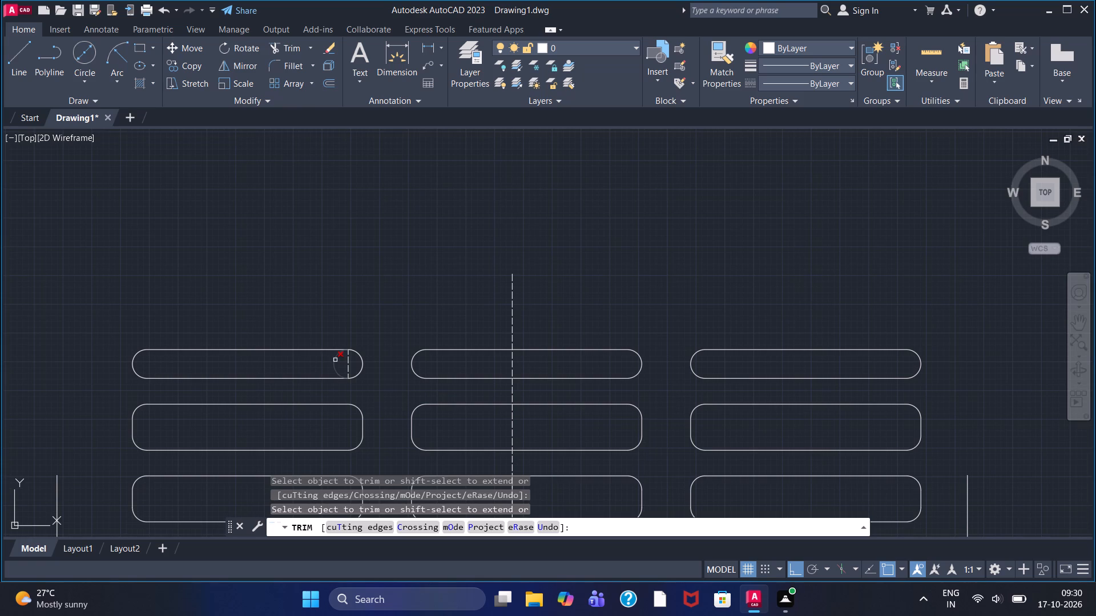
click(335, 360)
double_click(347, 362)
scroll(392, 382, down, 1)
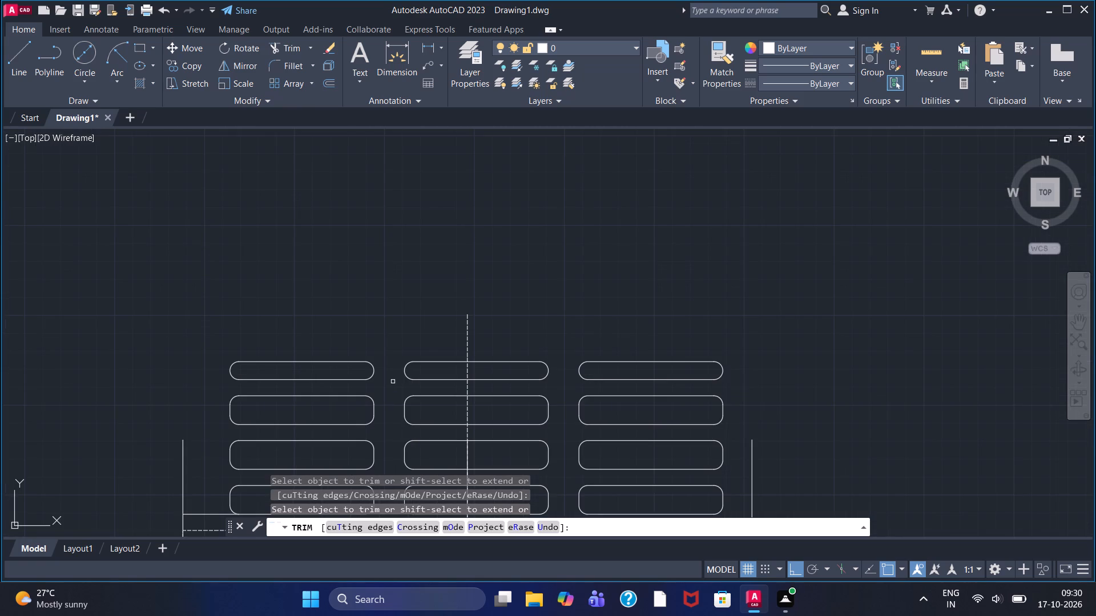
scroll(393, 382, down, 1)
scroll(393, 378, up, 1)
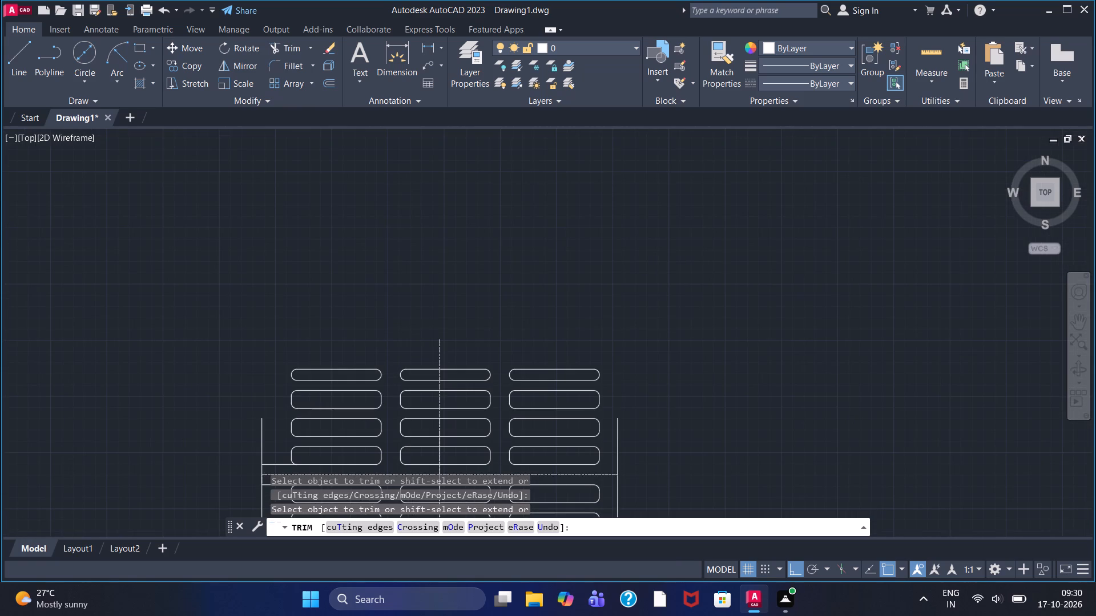
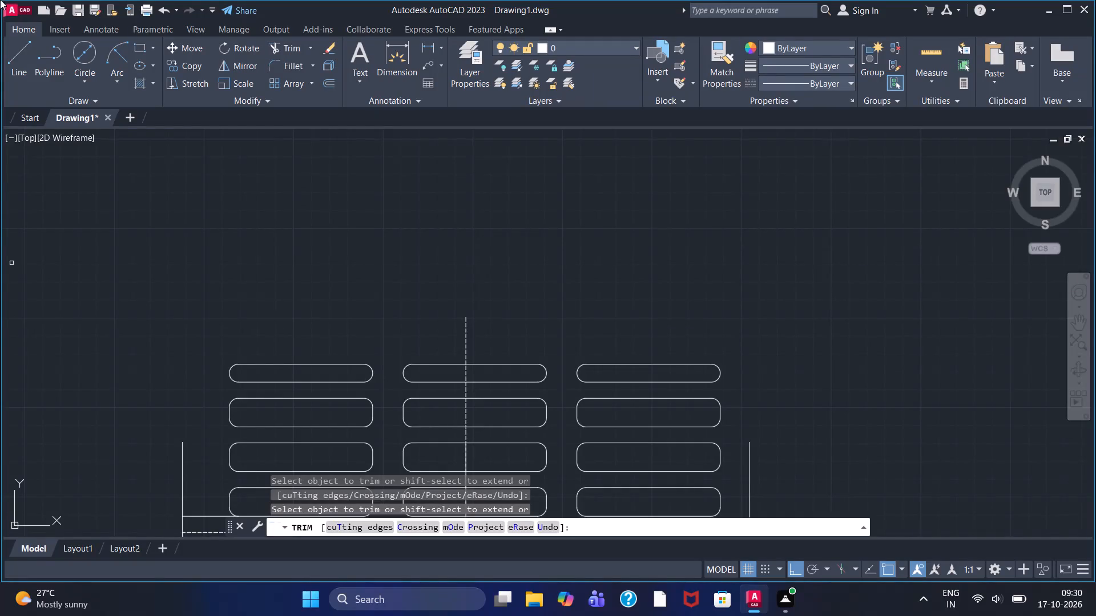
Draw a 131 line up from the left top slot's upper-left arc end, continuing about 1587 horizontally to the right.
click(15, 58)
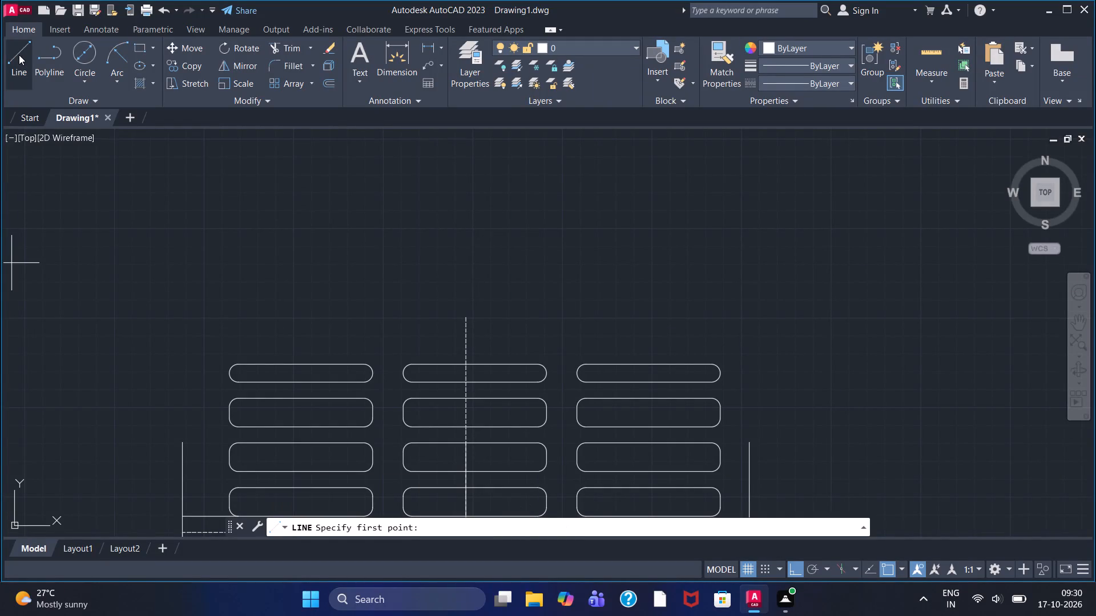
click(237, 362)
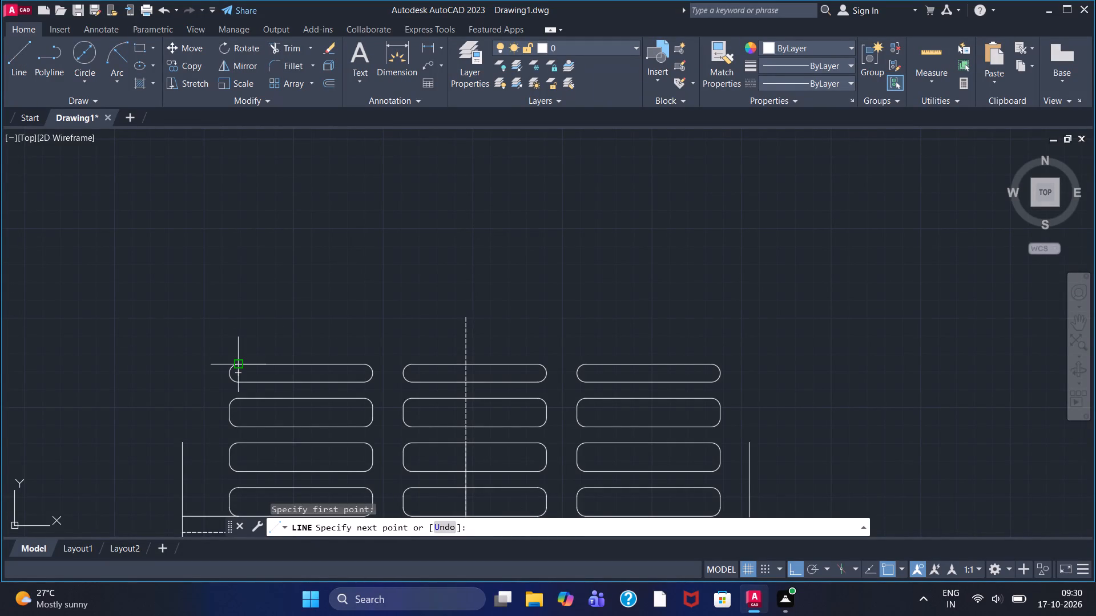
text(131)
key(Return)
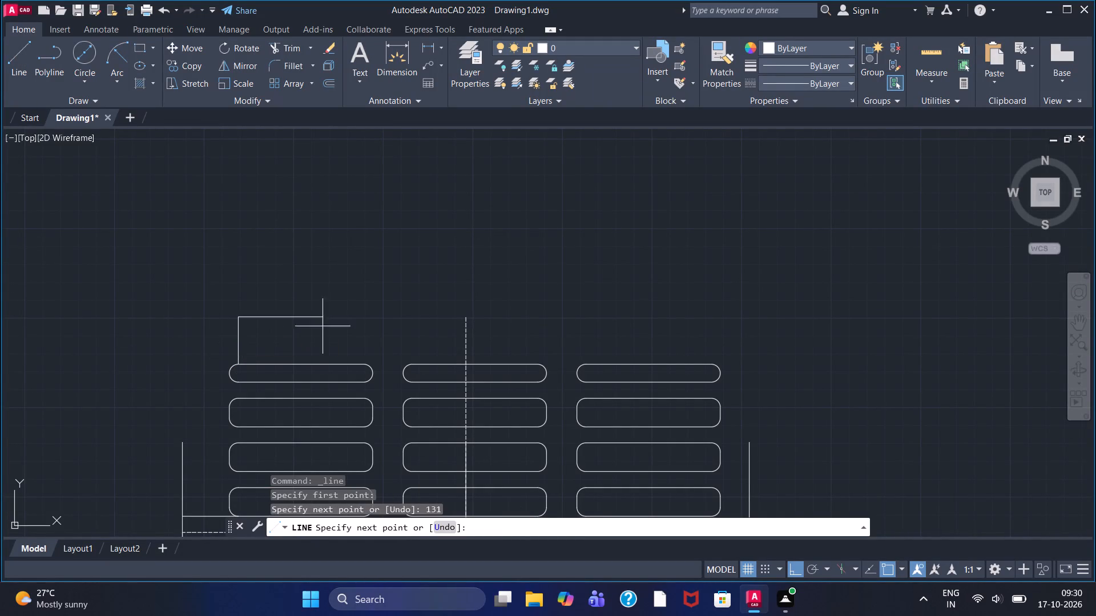
click(807, 322)
key(Escape)
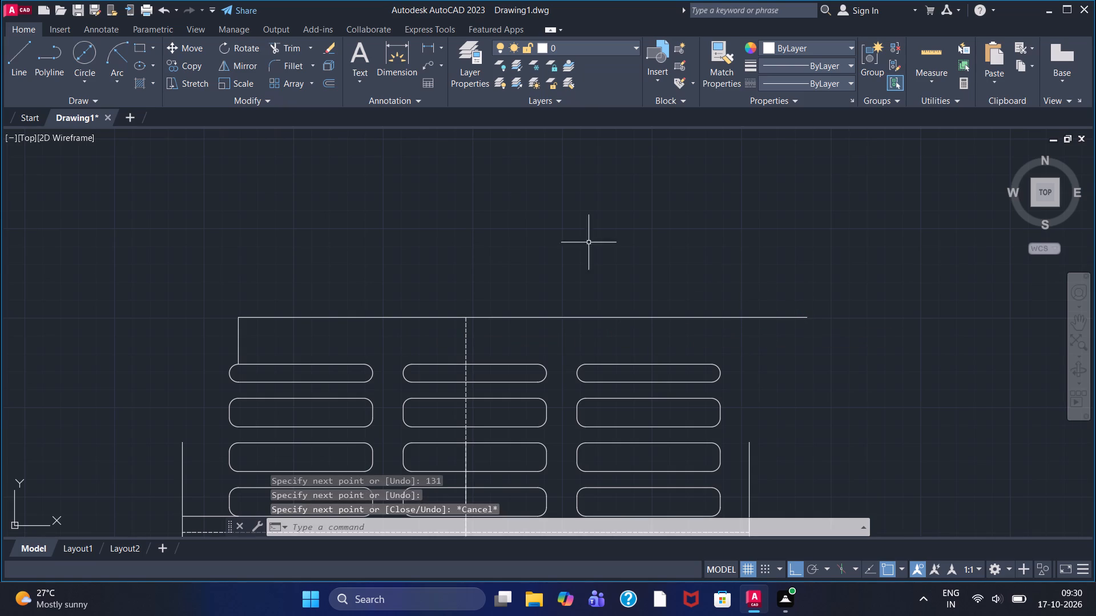
Draw a horizontal line from the corner above the left top slot leftward past the outline's left side.
click(23, 63)
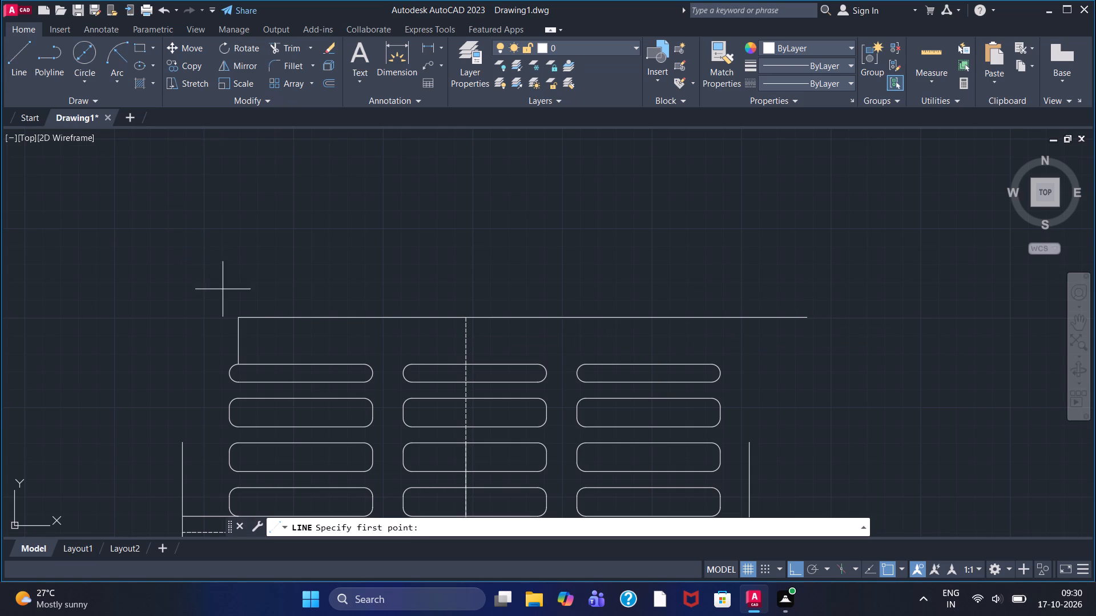
click(241, 321)
click(119, 318)
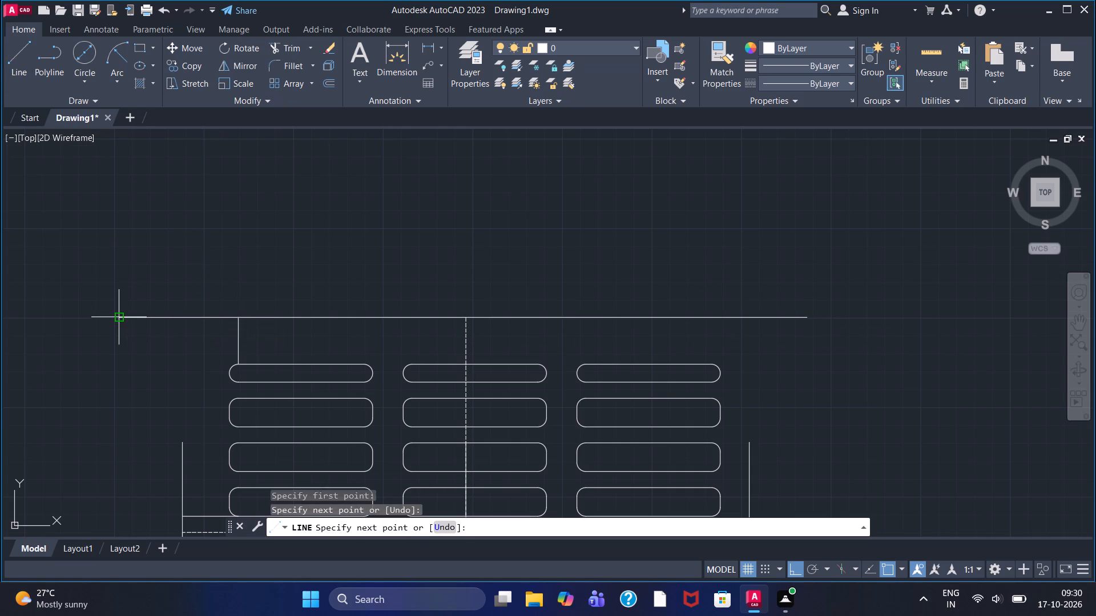
key(Escape)
Draw vertical lines from the upper ends of the outline's left and right sides past the top line, the right one about 517 long.
click(15, 62)
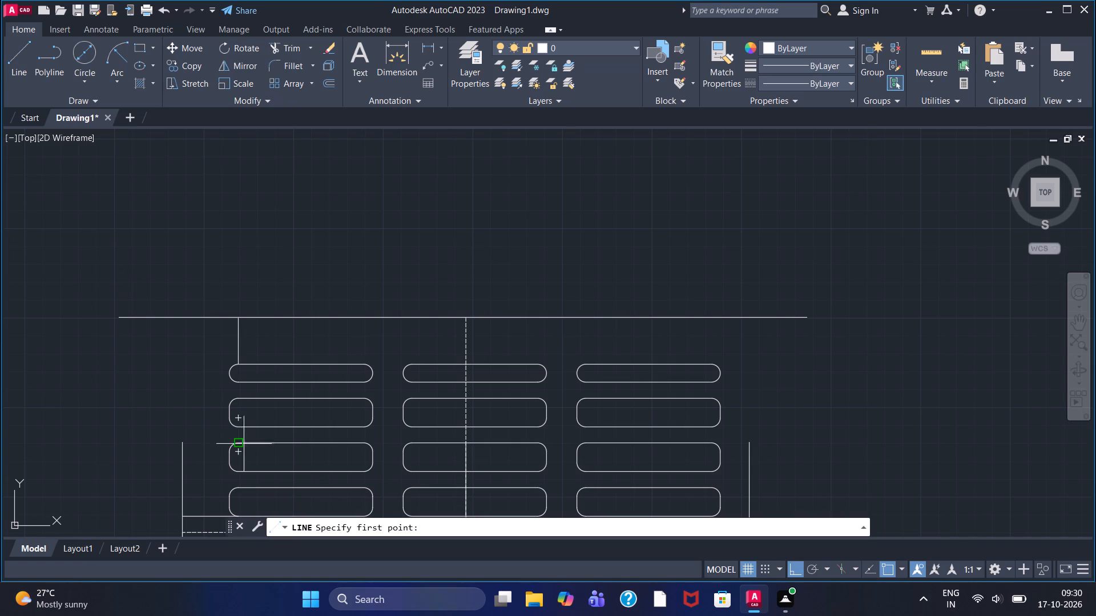
drag(179, 441, 180, 422)
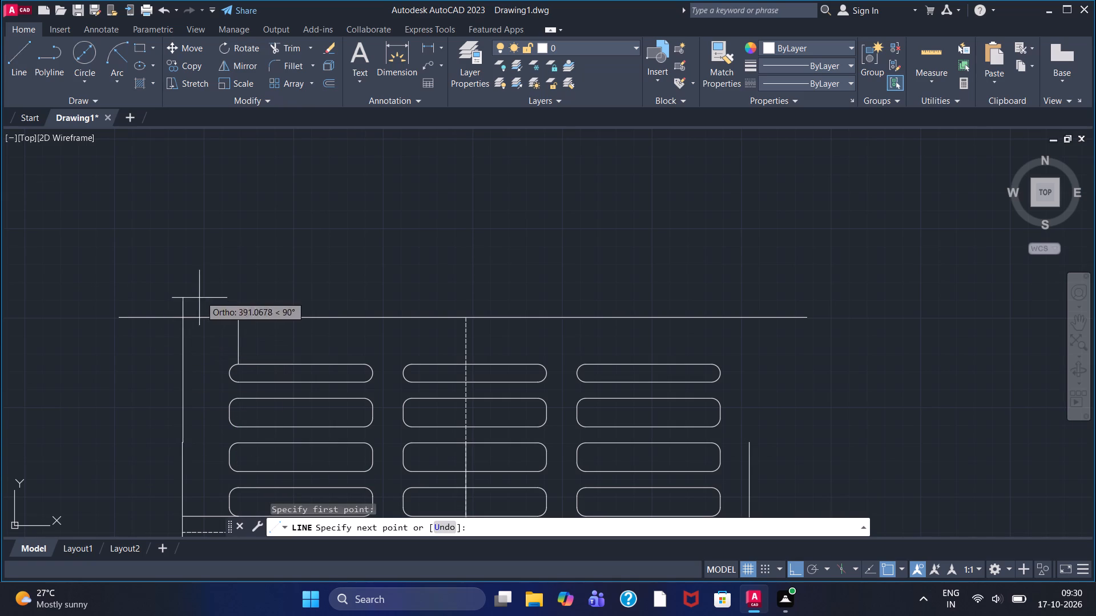
click(205, 282)
right_click(205, 282)
click(240, 288)
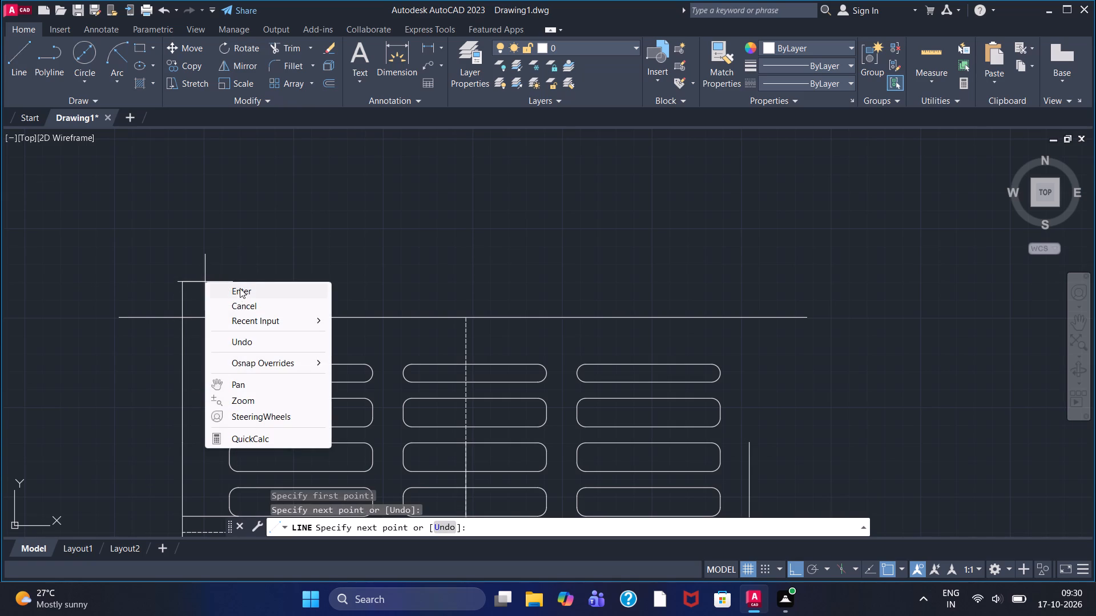
click(18, 56)
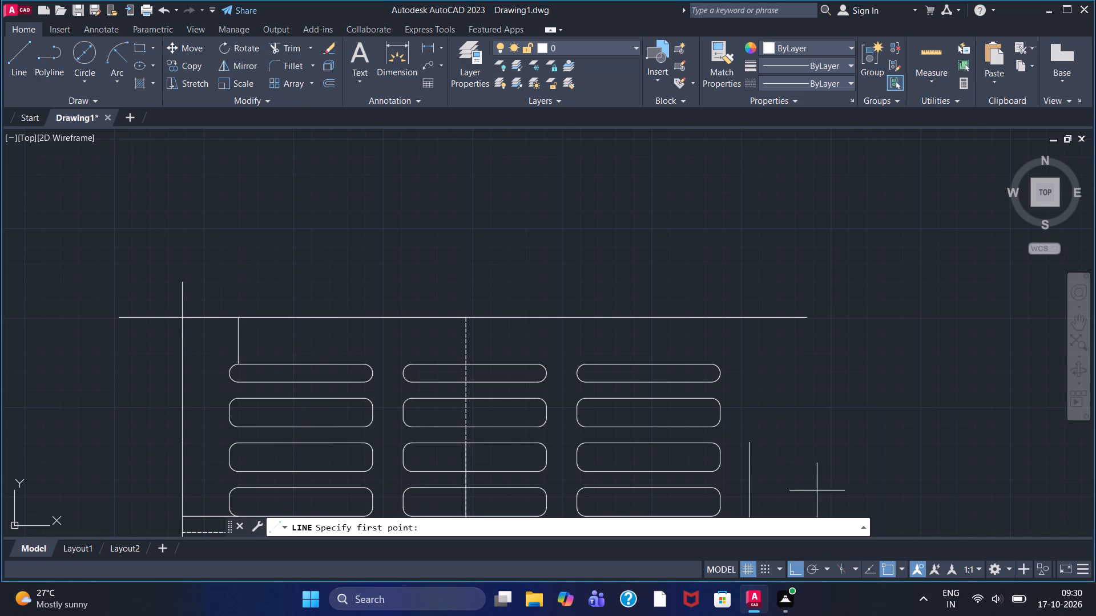
click(748, 439)
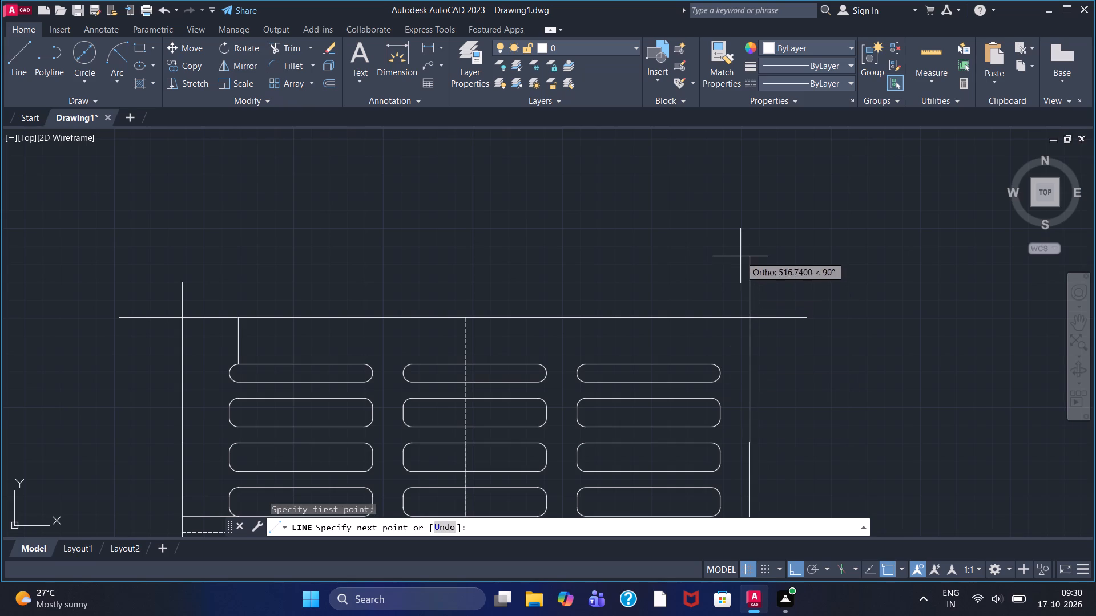
click(740, 256)
right_click(740, 256)
click(762, 262)
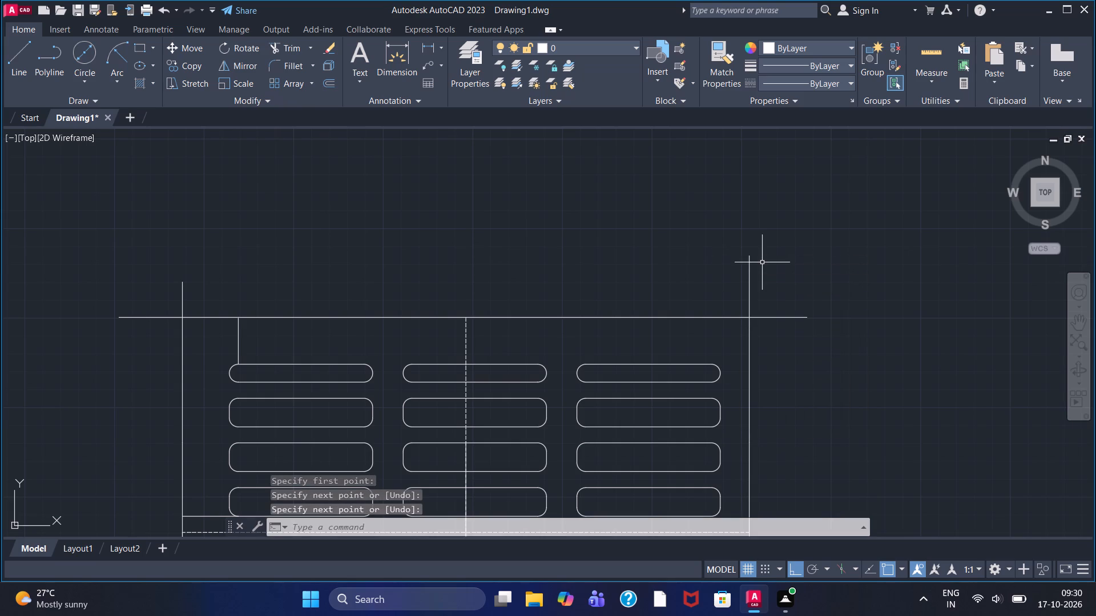
Trim the overhanging line ends at both top outline corners and remove the 131 vertical helper line.
click(290, 47)
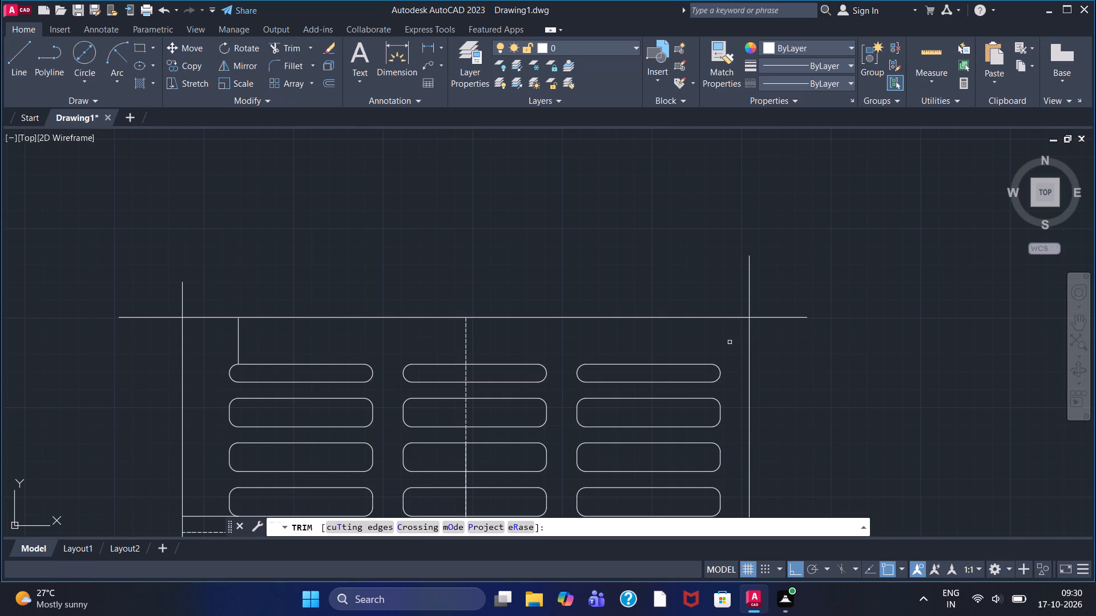
click(772, 317)
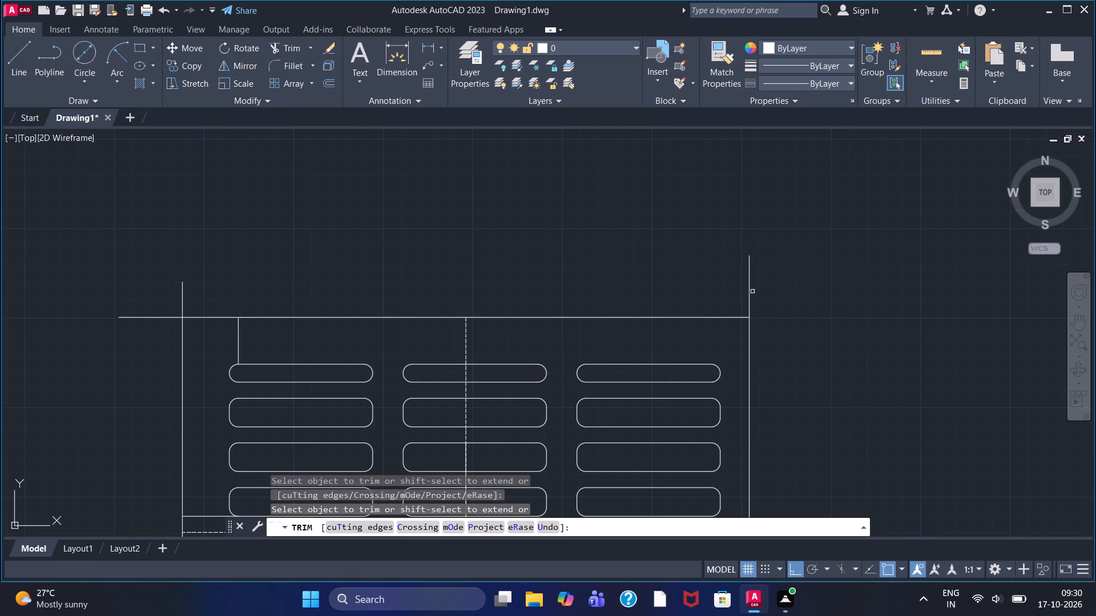
click(748, 289)
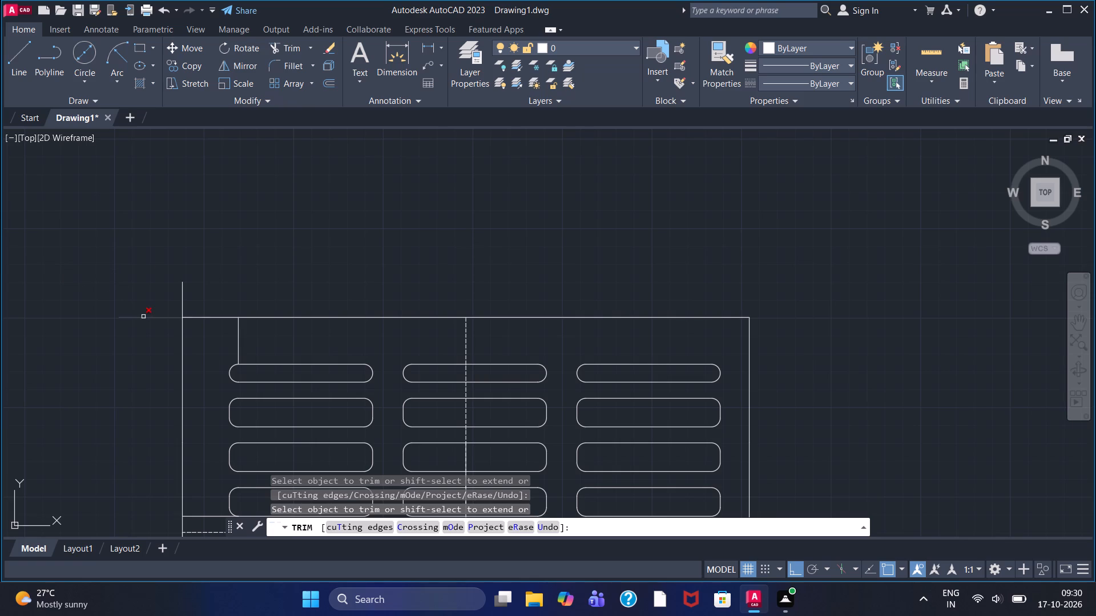
click(143, 317)
click(183, 299)
click(239, 338)
Draw a horizontal line about 79 long into the left column's third slot below the centreline, from its upper-left arc end.
scroll(551, 396, up, 1)
scroll(551, 396, down, 2)
middle_drag(516, 295, 515, 294)
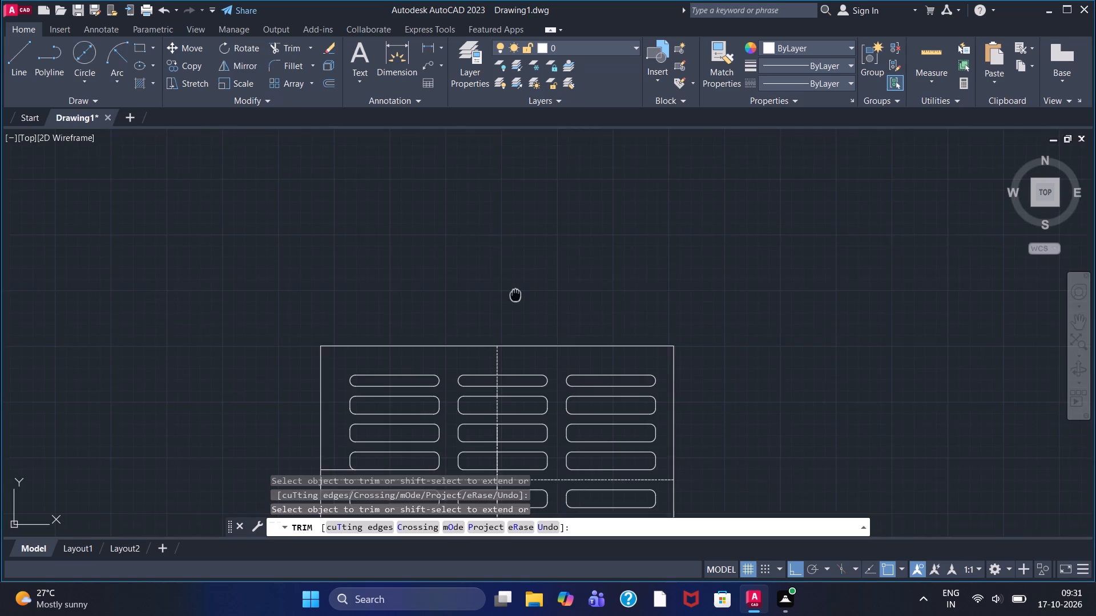
middle_drag(515, 294, 521, 165)
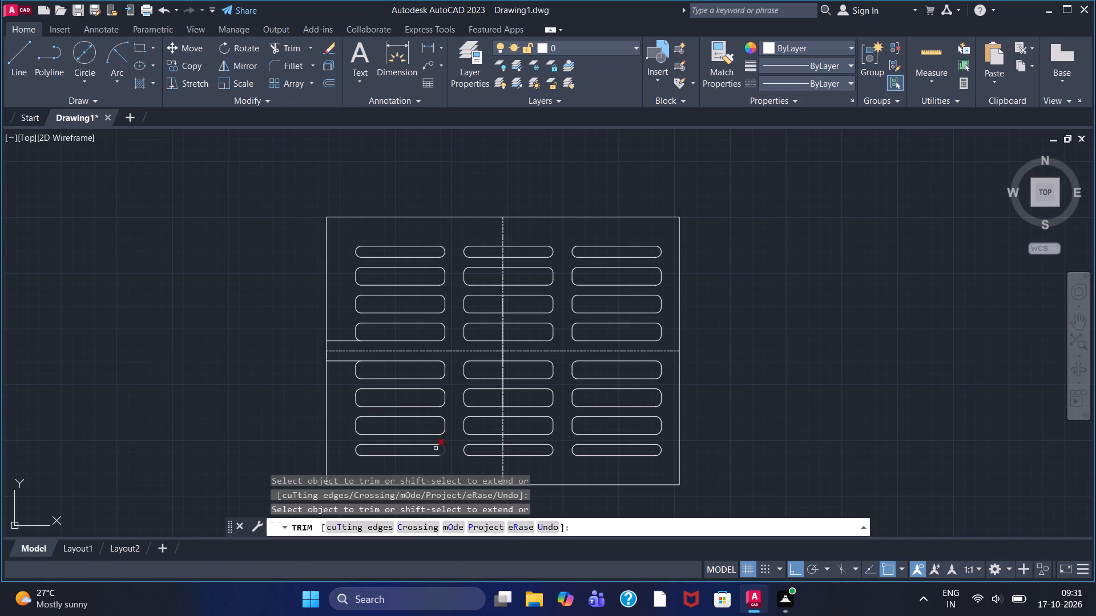
scroll(380, 449, up, 2)
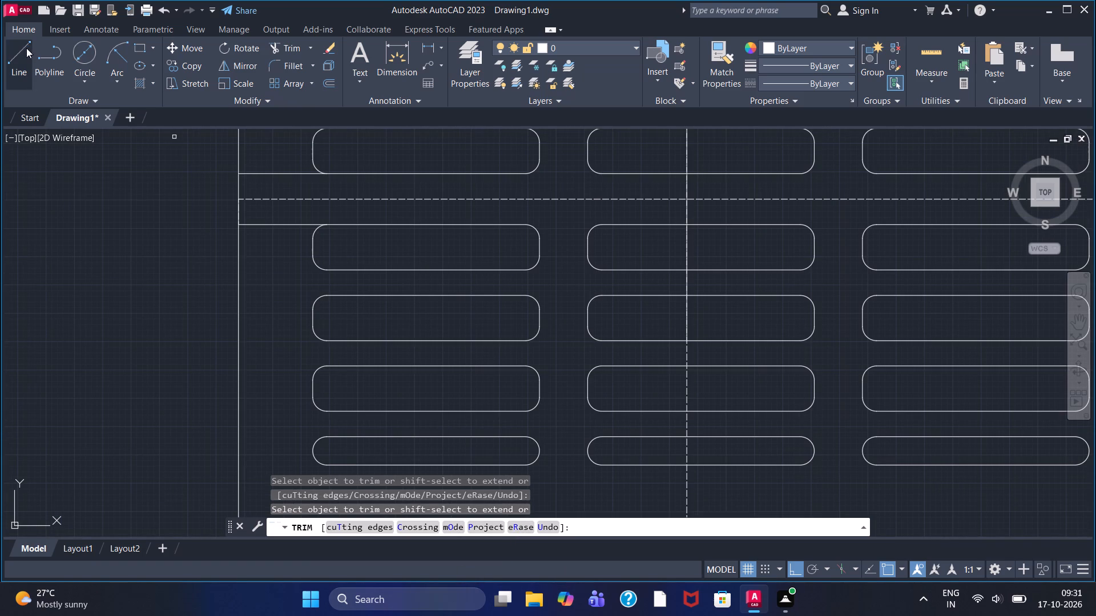
click(26, 48)
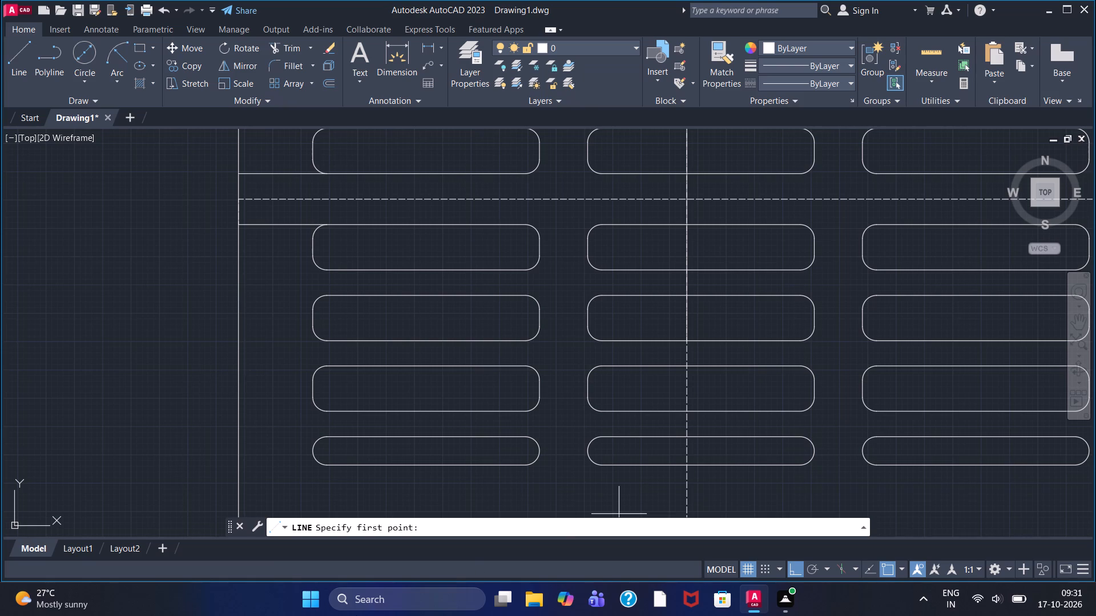
click(309, 382)
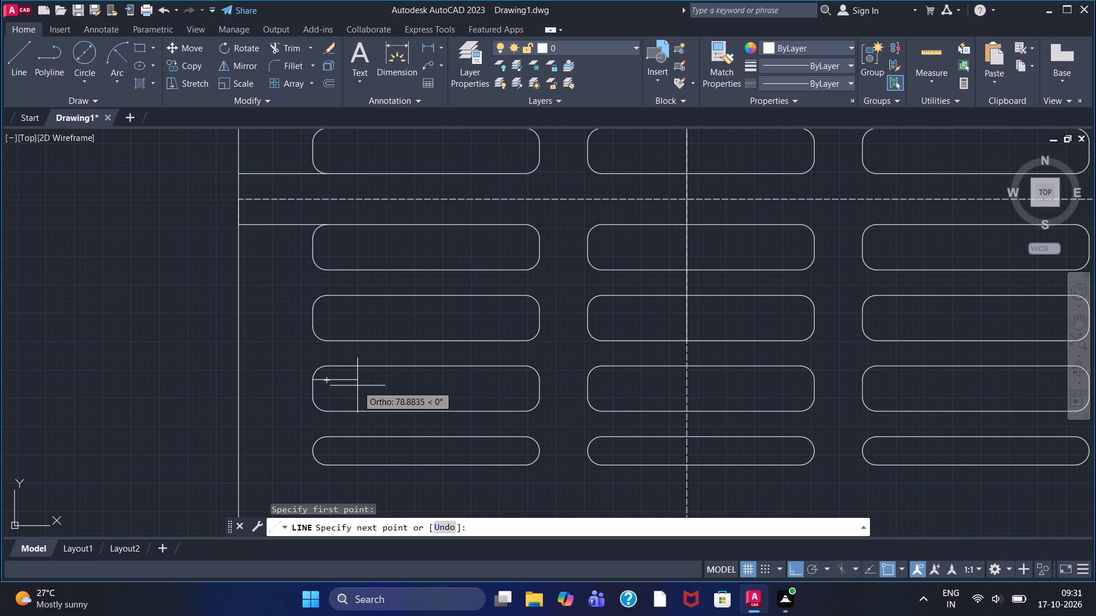
click(357, 386)
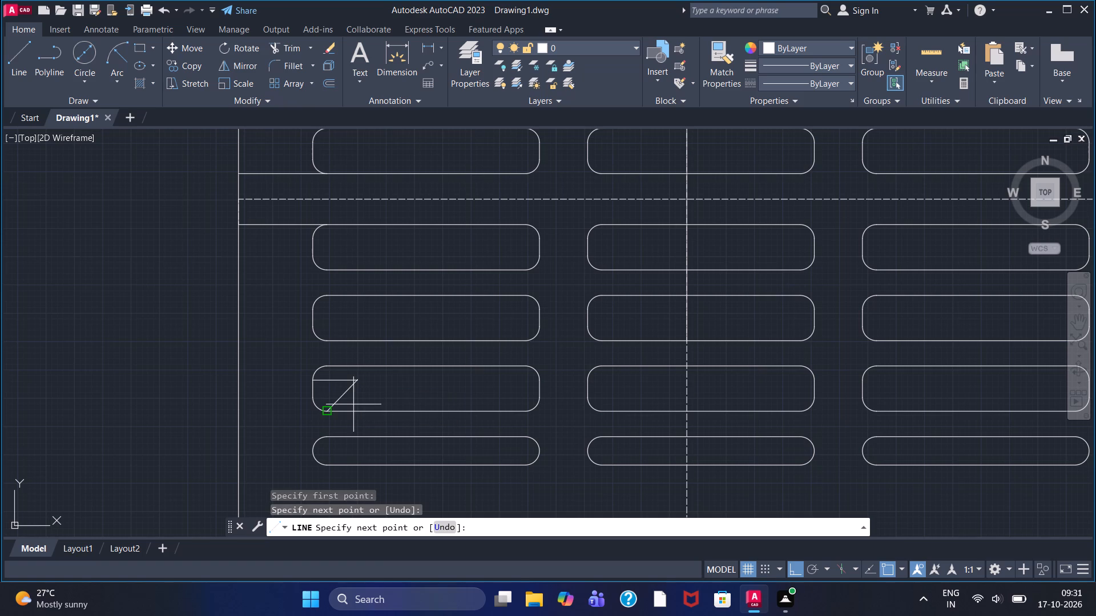
right_click(373, 382)
click(392, 388)
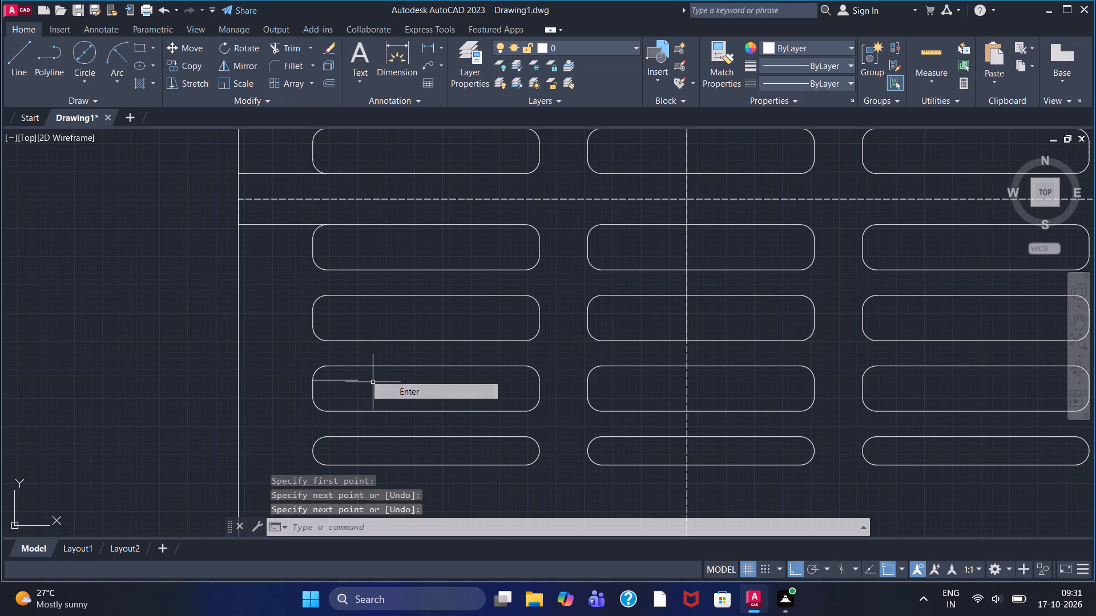
Draw a line about 70 long from the same slot's lower-left arc end, continuing vertically up past the slot's top edge.
click(21, 56)
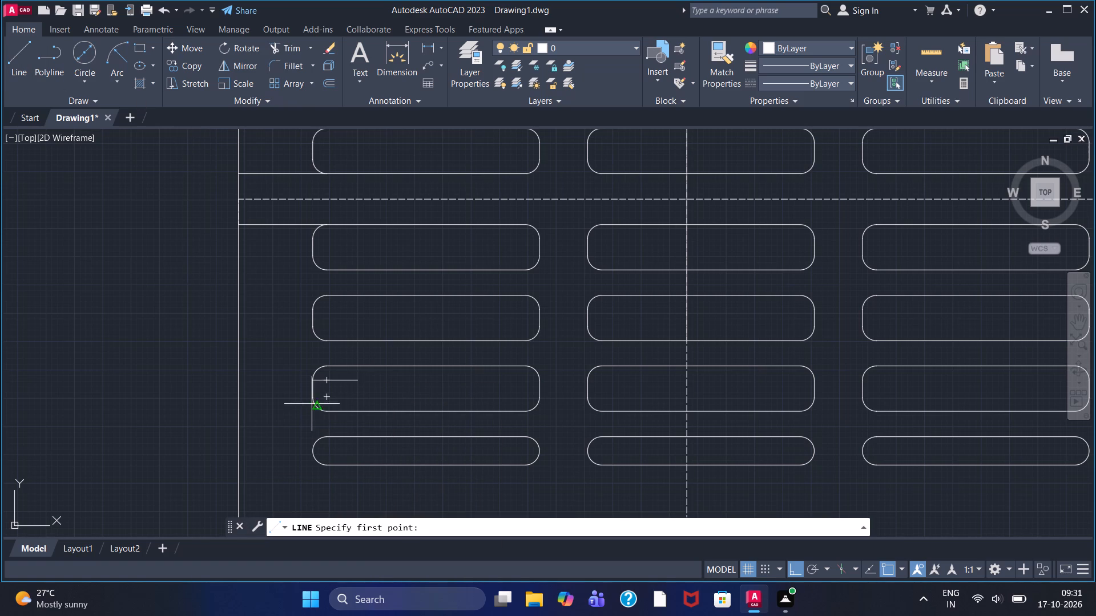
click(309, 401)
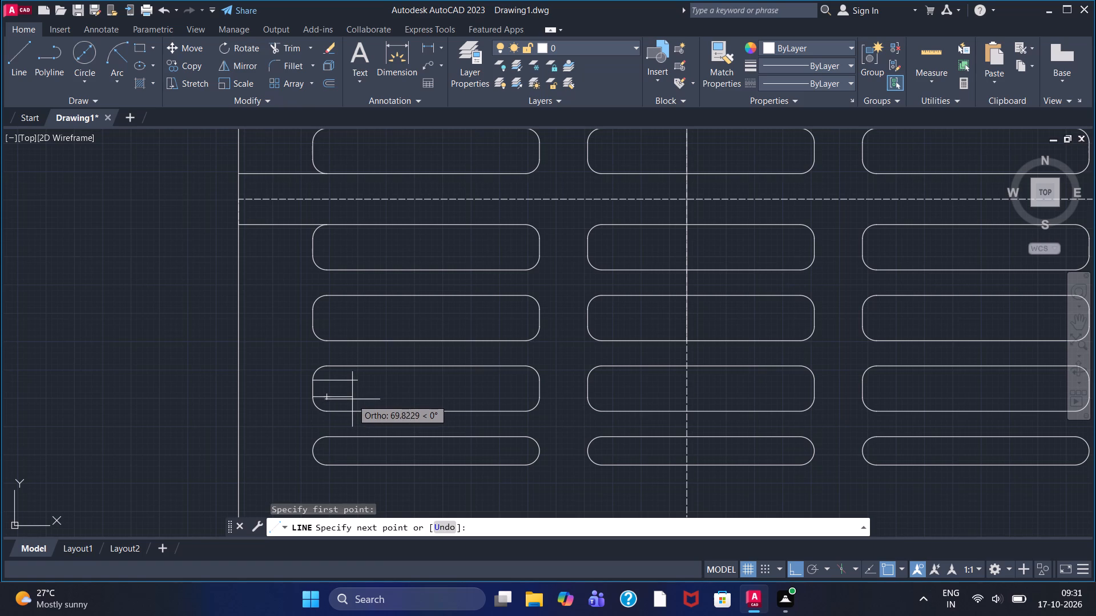
click(352, 399)
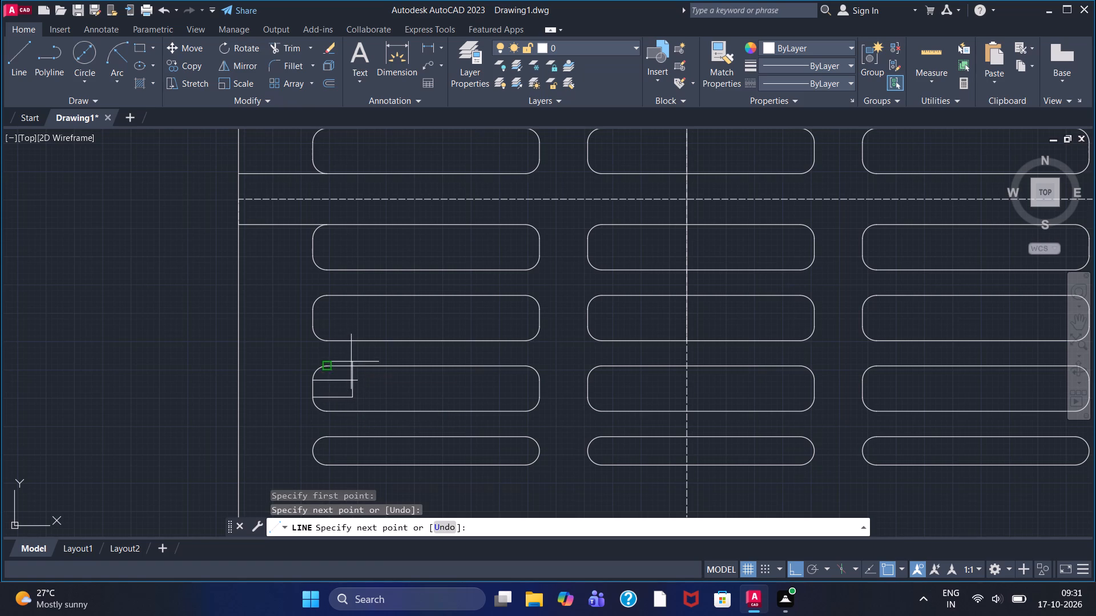
double_click(357, 350)
right_click(370, 359)
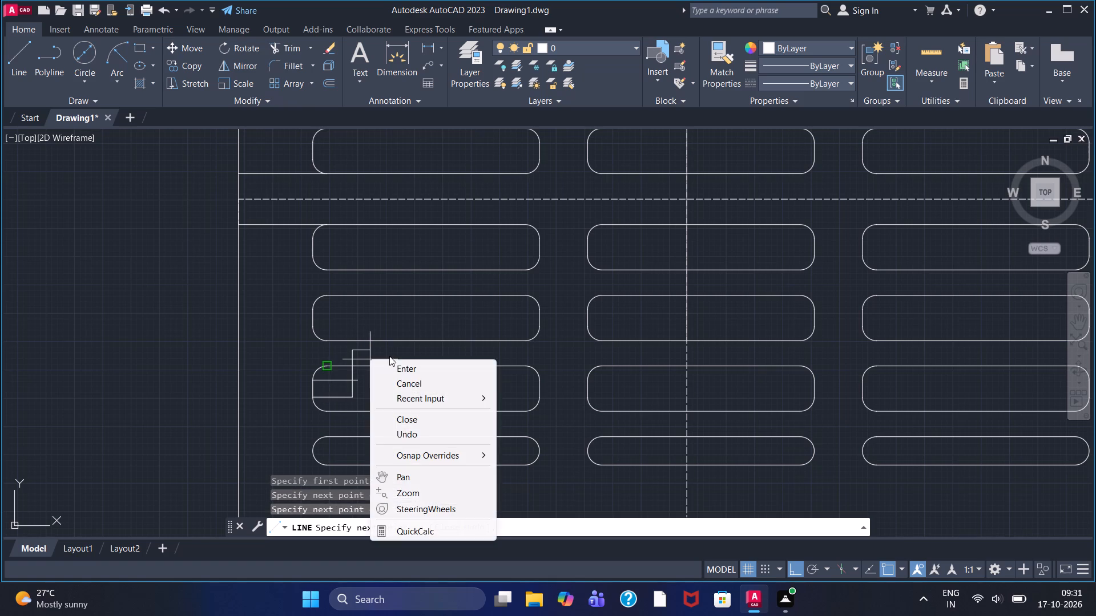
click(392, 362)
Trim the vertical line above the upper short line and that line's overhang, leaving a closed small rectangle at the slot's left end.
click(278, 41)
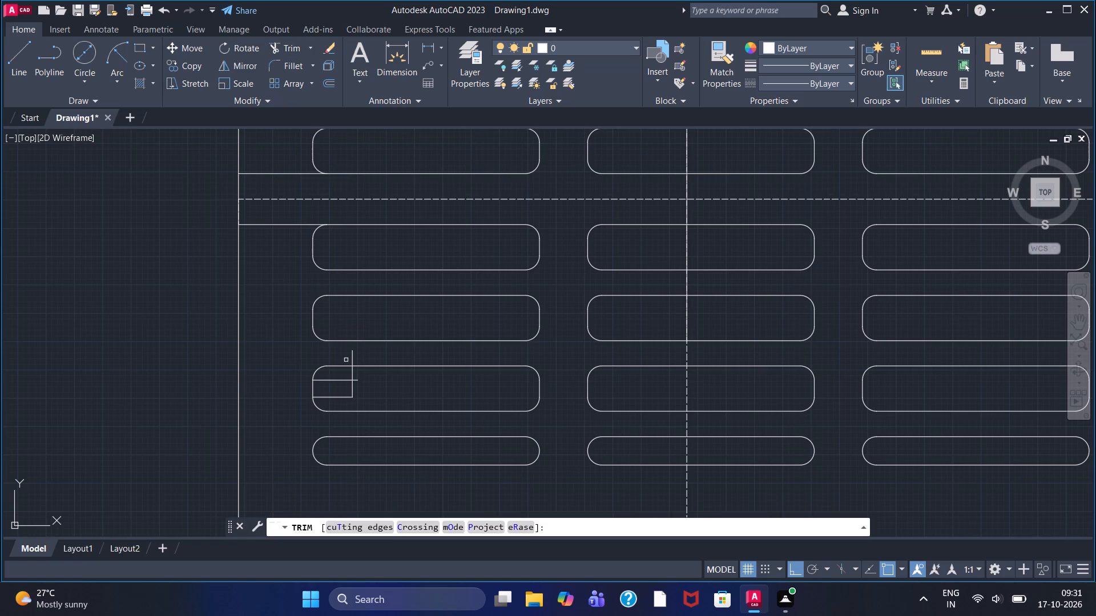
scroll(353, 358, up, 2)
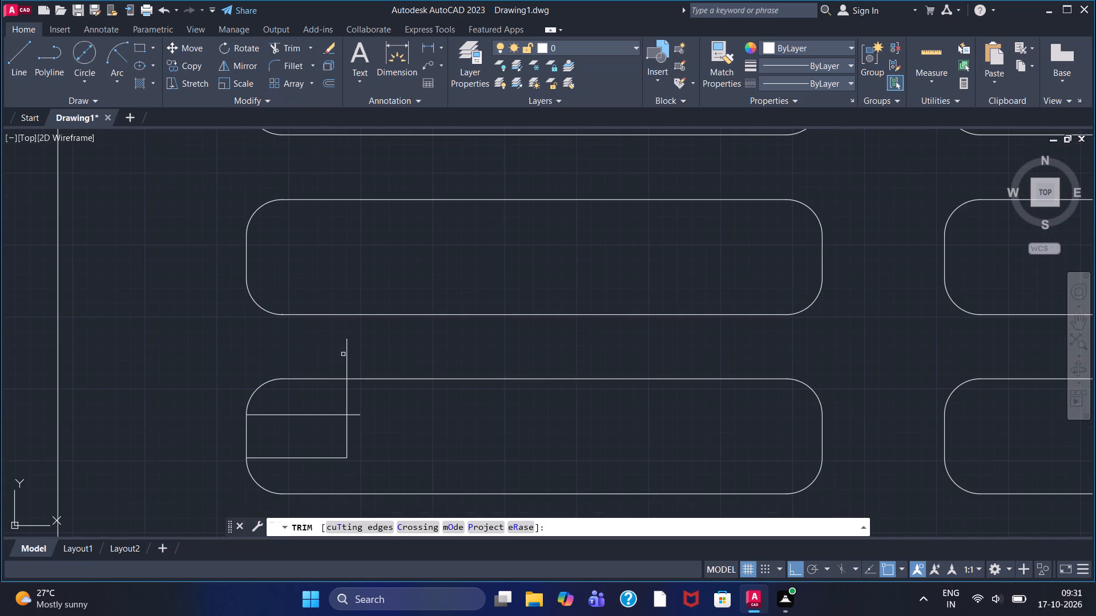
click(346, 360)
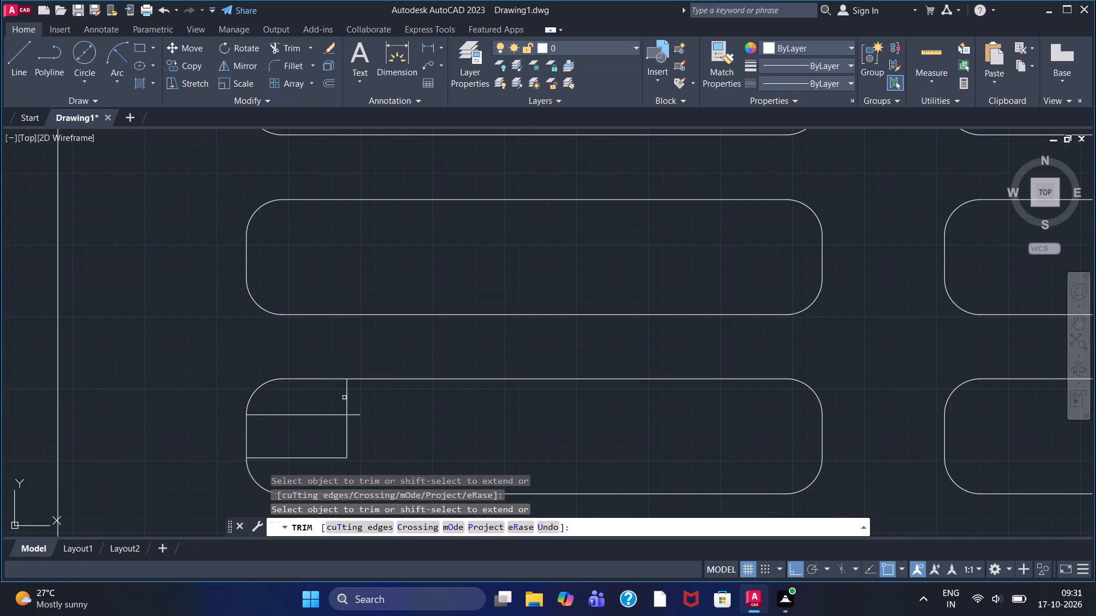
click(346, 398)
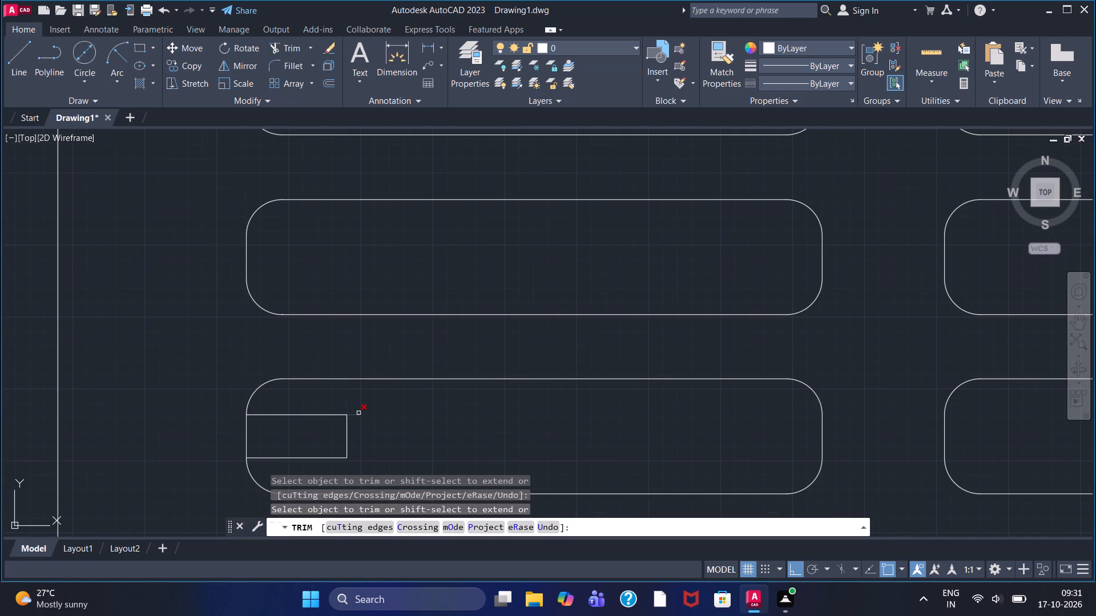
click(358, 413)
Draw a vertical line through the small rectangle near its inner end and trim it to the rectangle's top and bottom edges.
click(13, 63)
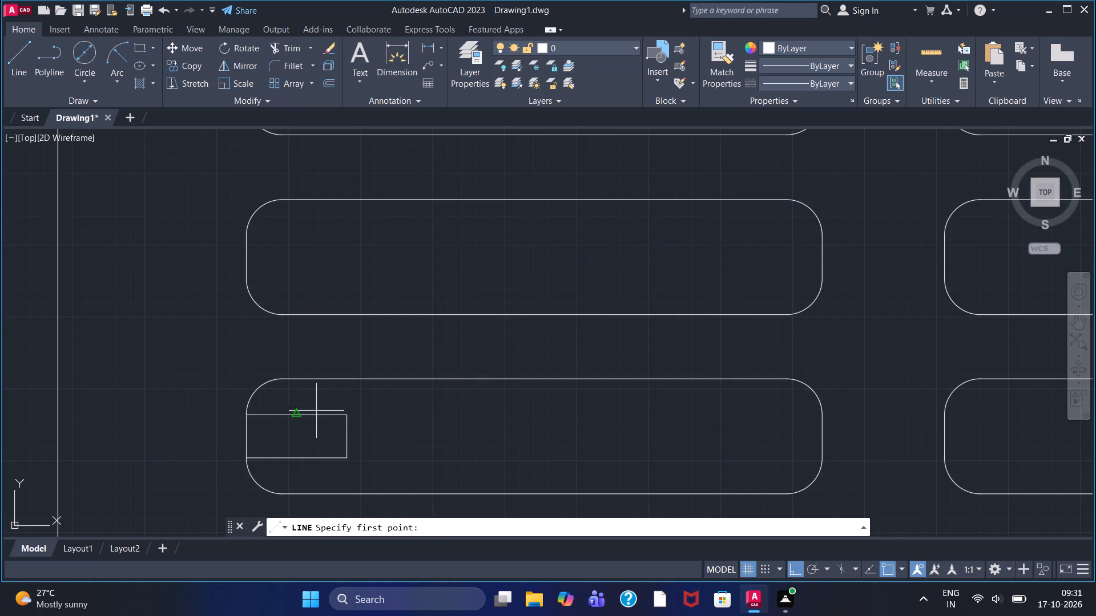
click(324, 396)
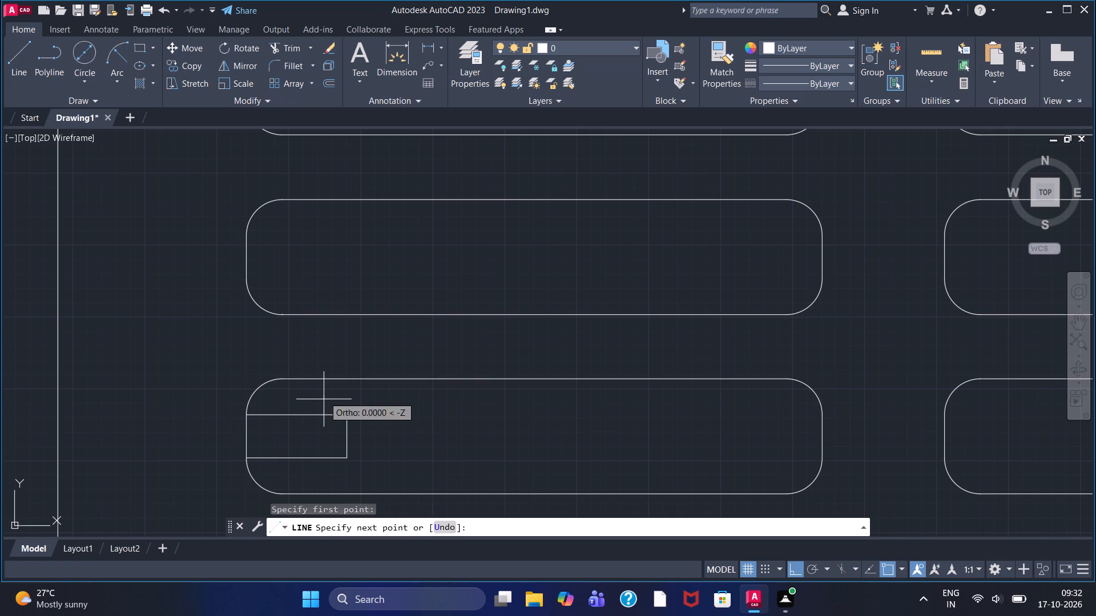
click(315, 484)
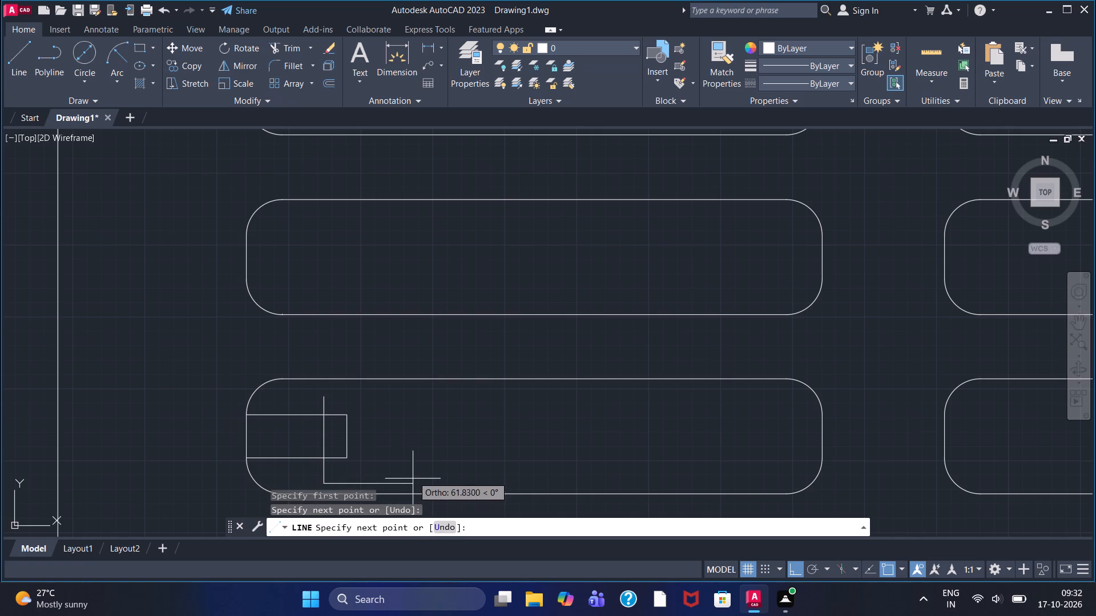
right_click(414, 470)
click(462, 313)
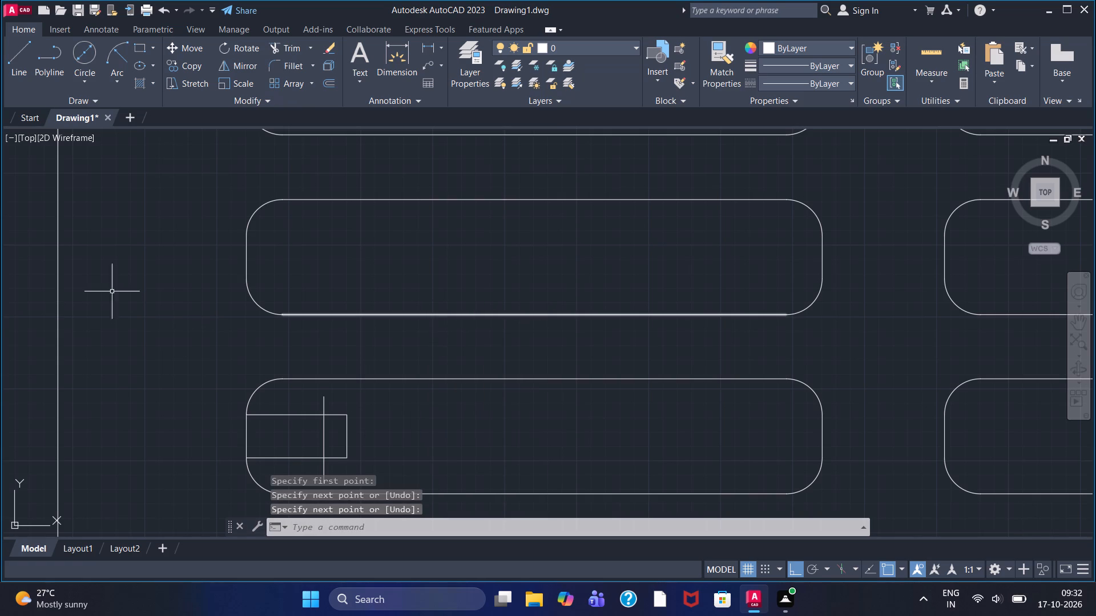
click(289, 50)
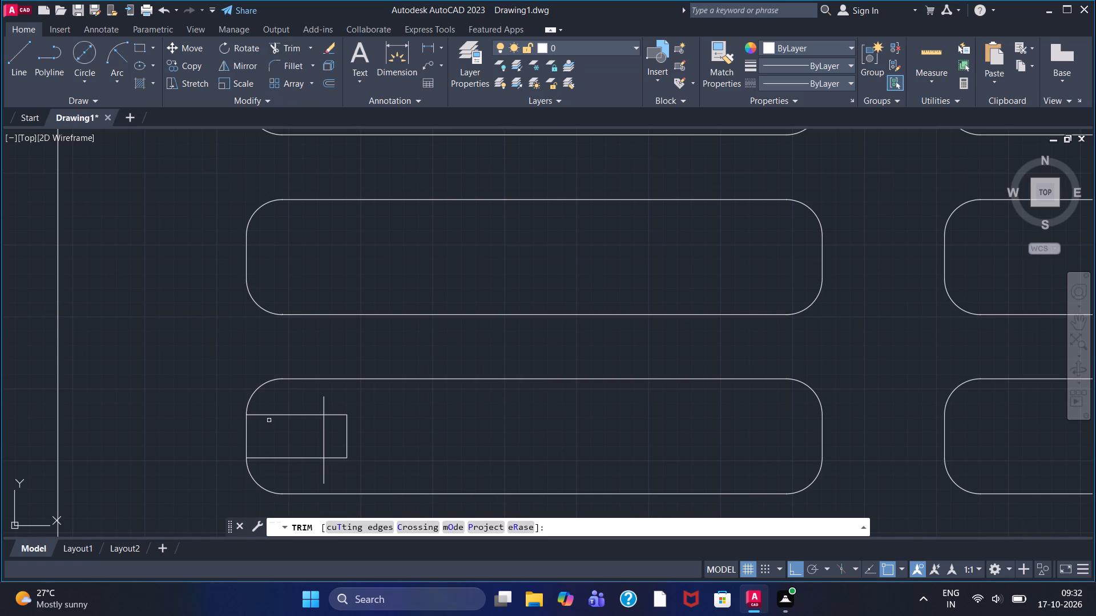
click(323, 404)
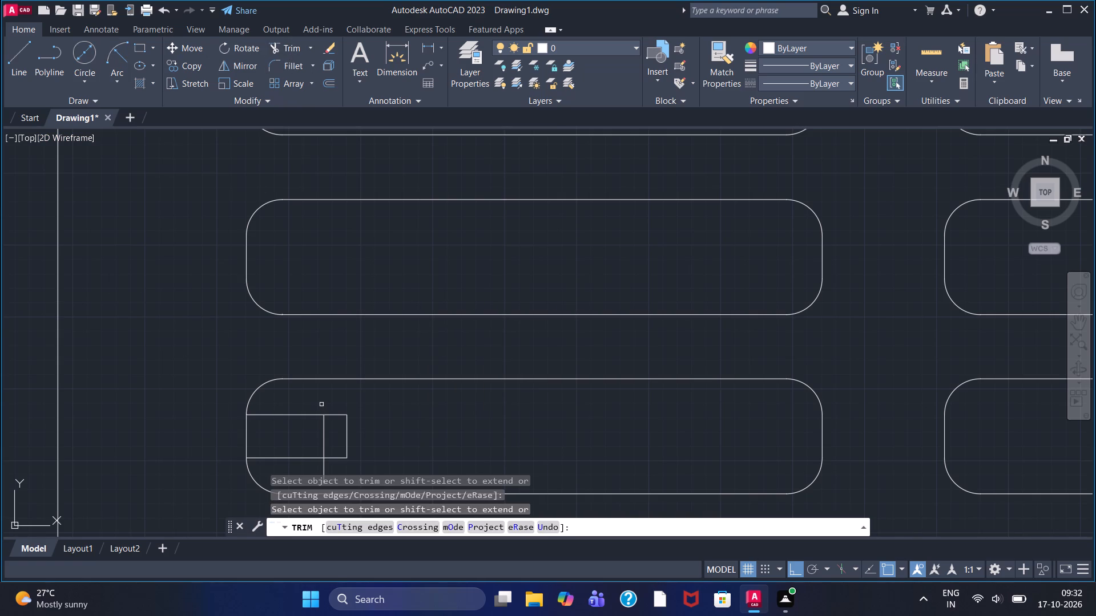
click(324, 468)
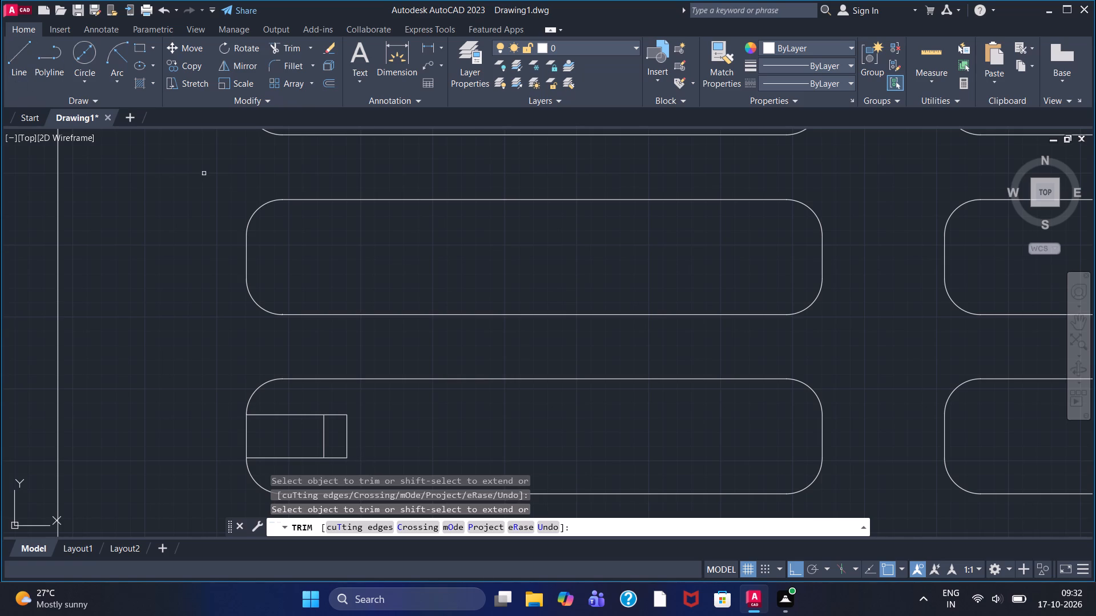
Set the linetype to ACAD_ISO02W100 and draw a horizontal centreline about 91 long from the midpoint of the small rectangle's outer edge through its inner end.
click(797, 81)
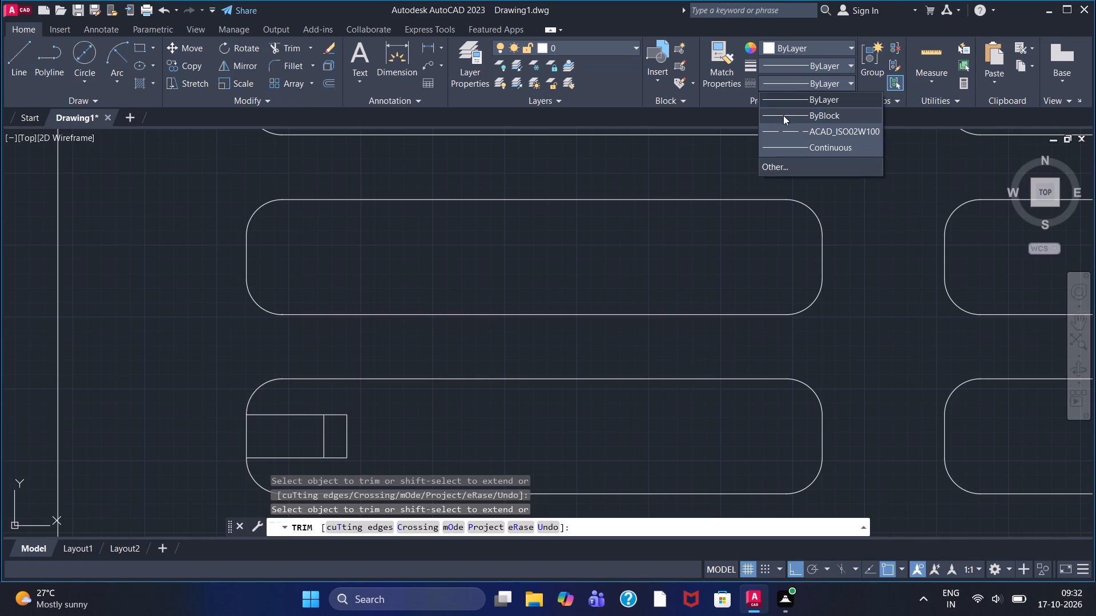
click(787, 129)
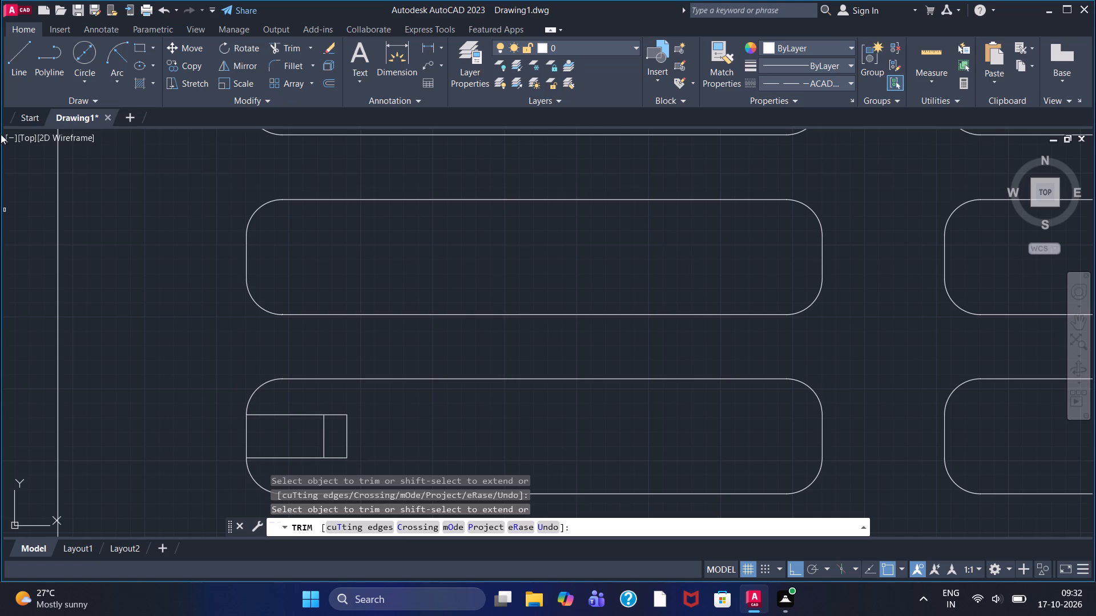
click(24, 68)
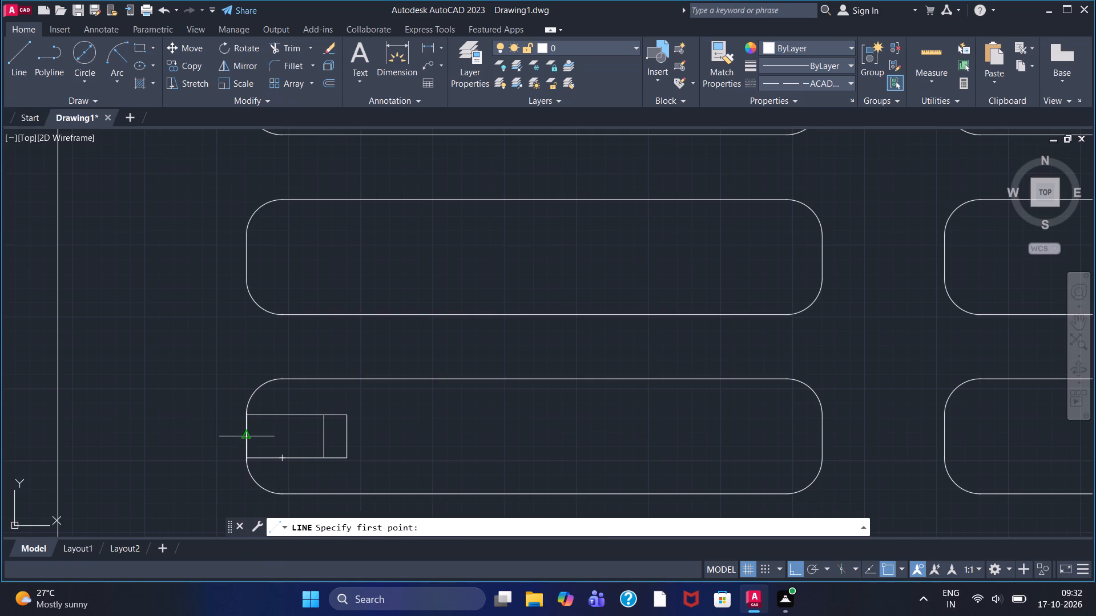
click(245, 437)
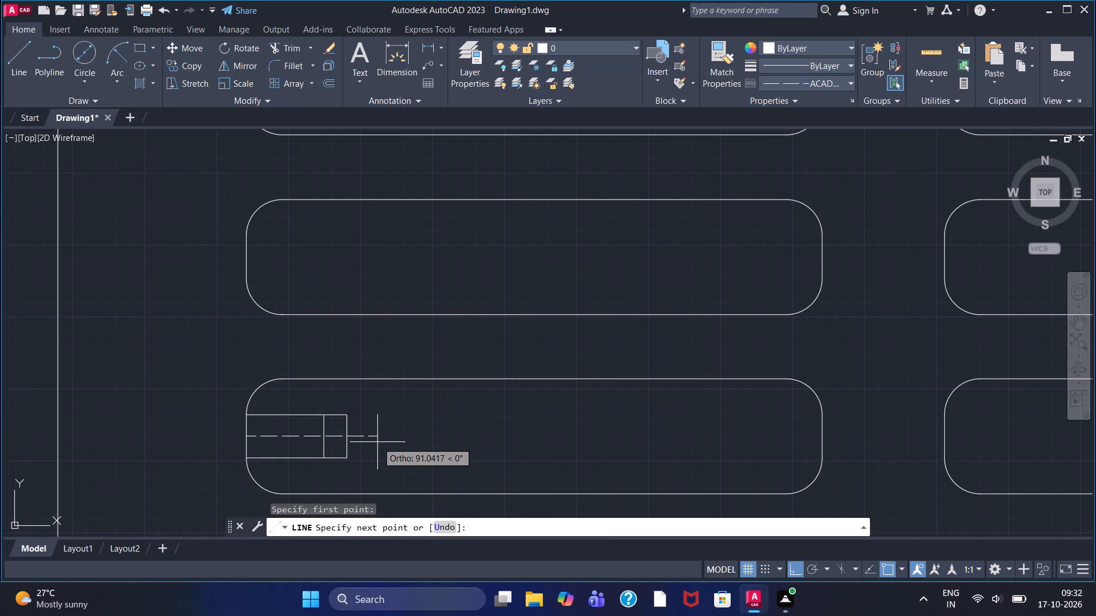
click(377, 442)
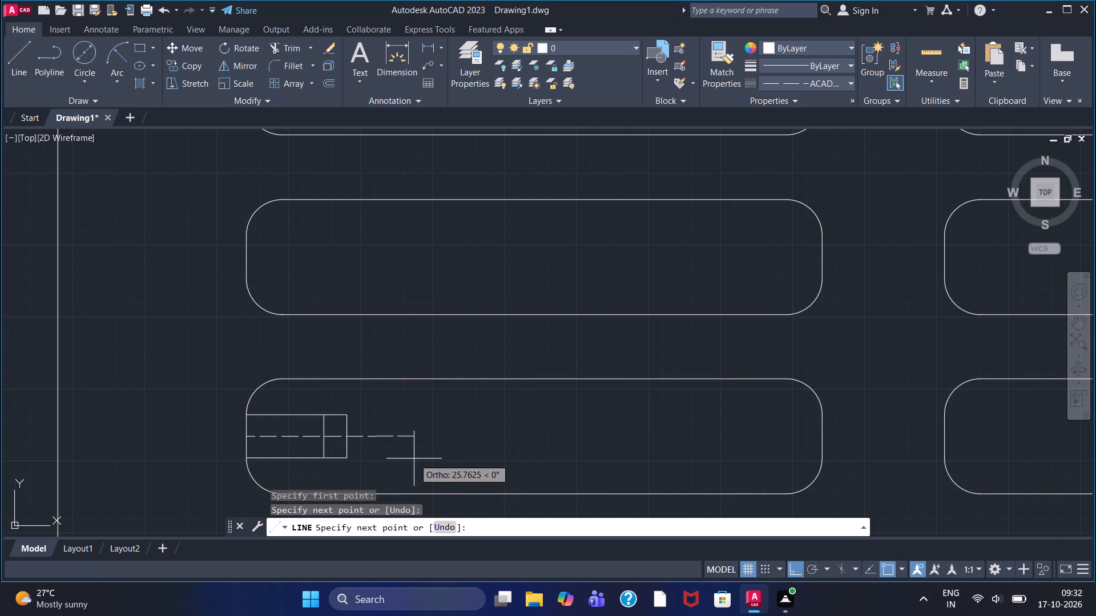
right_click(414, 459)
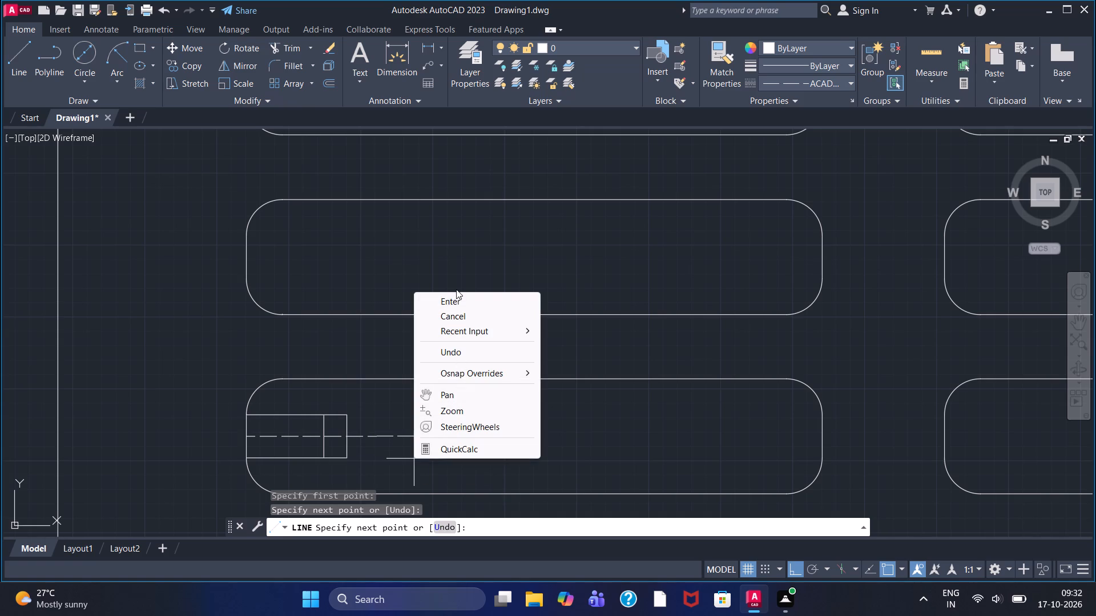
click(454, 303)
Draw a dashed horizontal line about 28 long, leftward out of the slot from the small rectangle's upper-left corner.
click(27, 79)
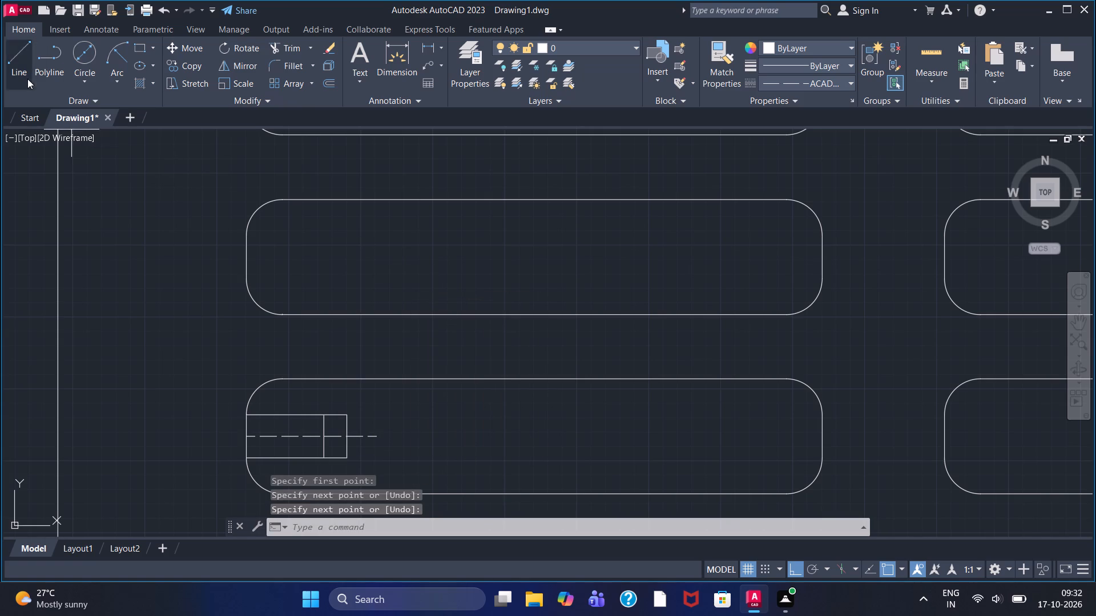
click(251, 413)
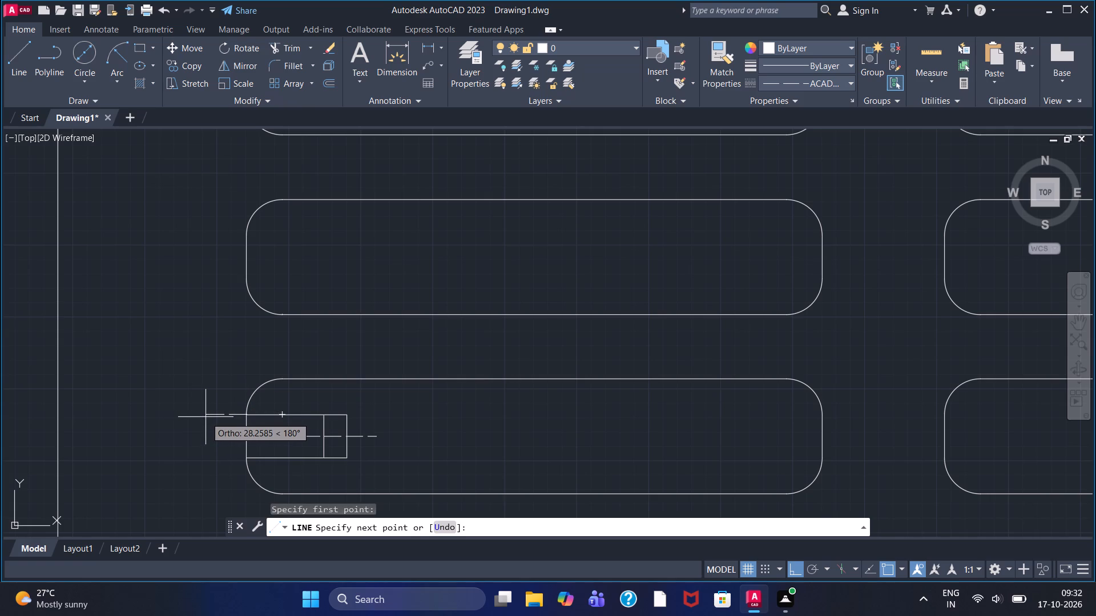
click(205, 417)
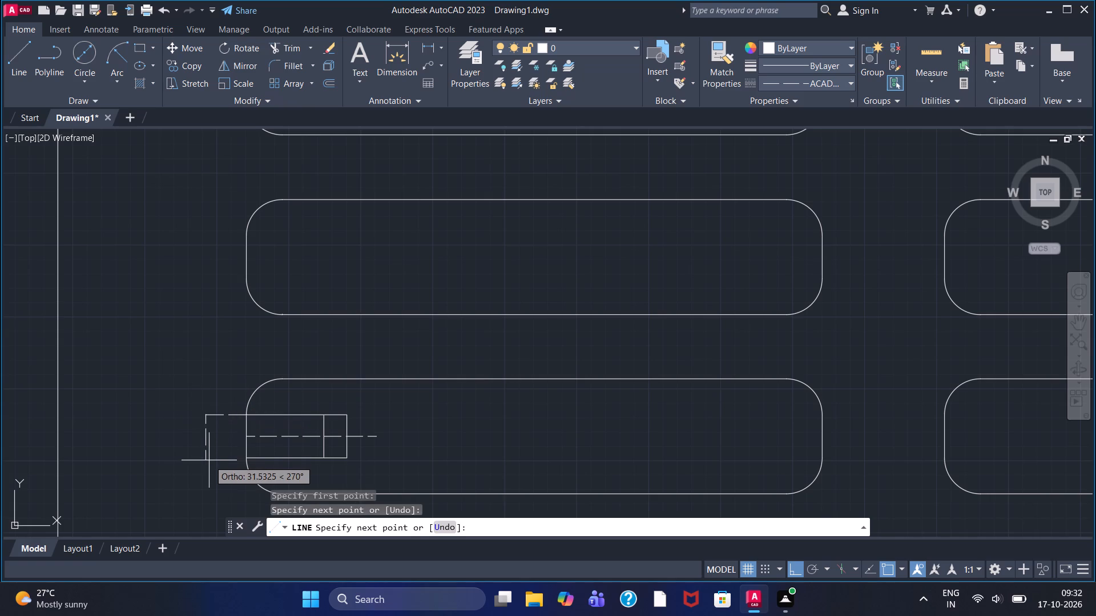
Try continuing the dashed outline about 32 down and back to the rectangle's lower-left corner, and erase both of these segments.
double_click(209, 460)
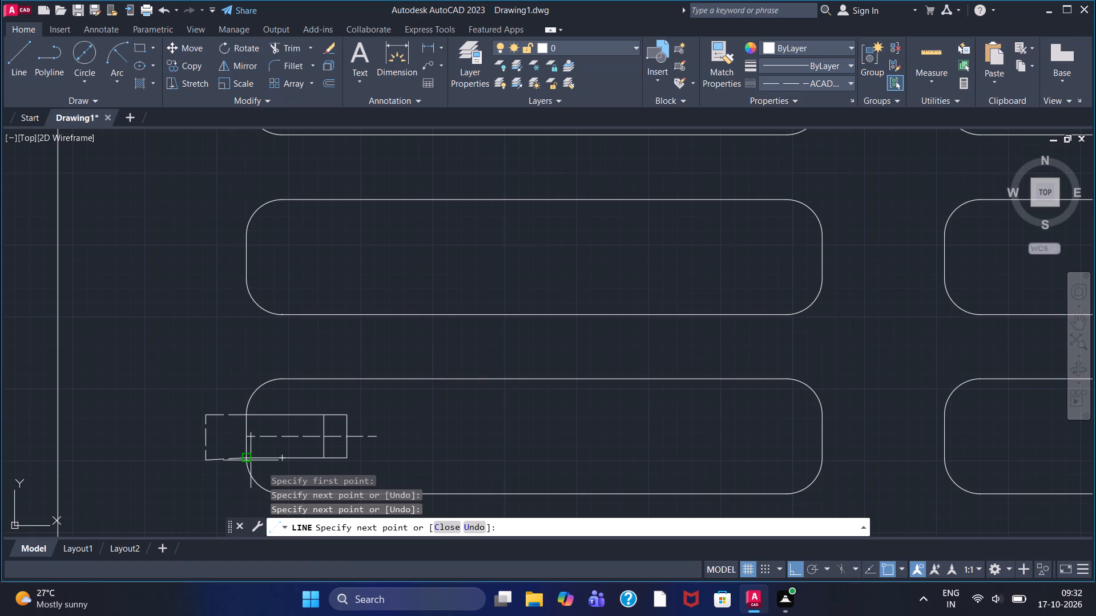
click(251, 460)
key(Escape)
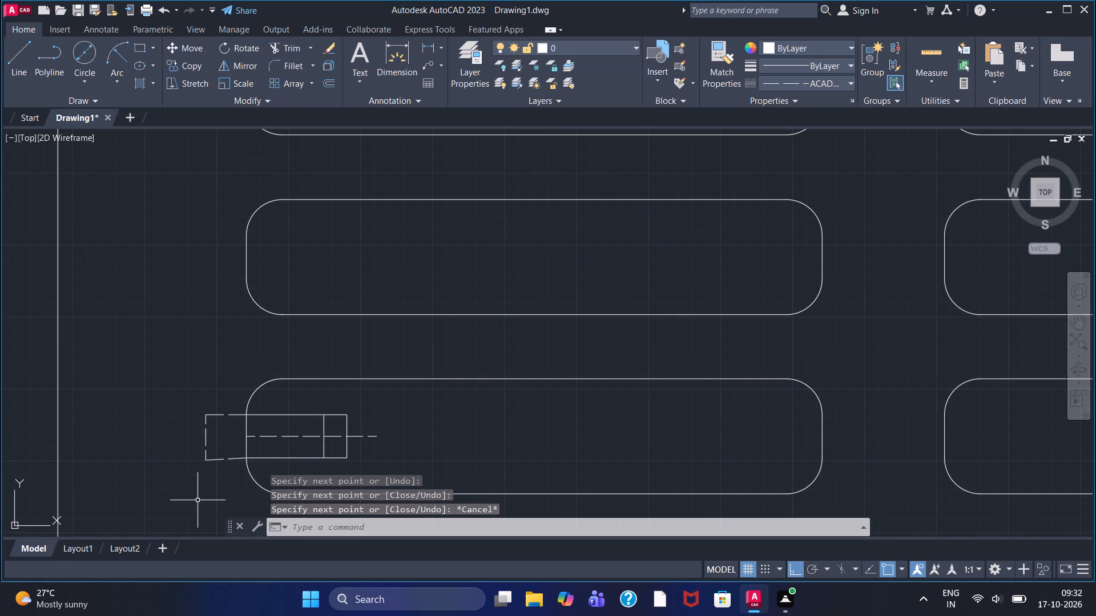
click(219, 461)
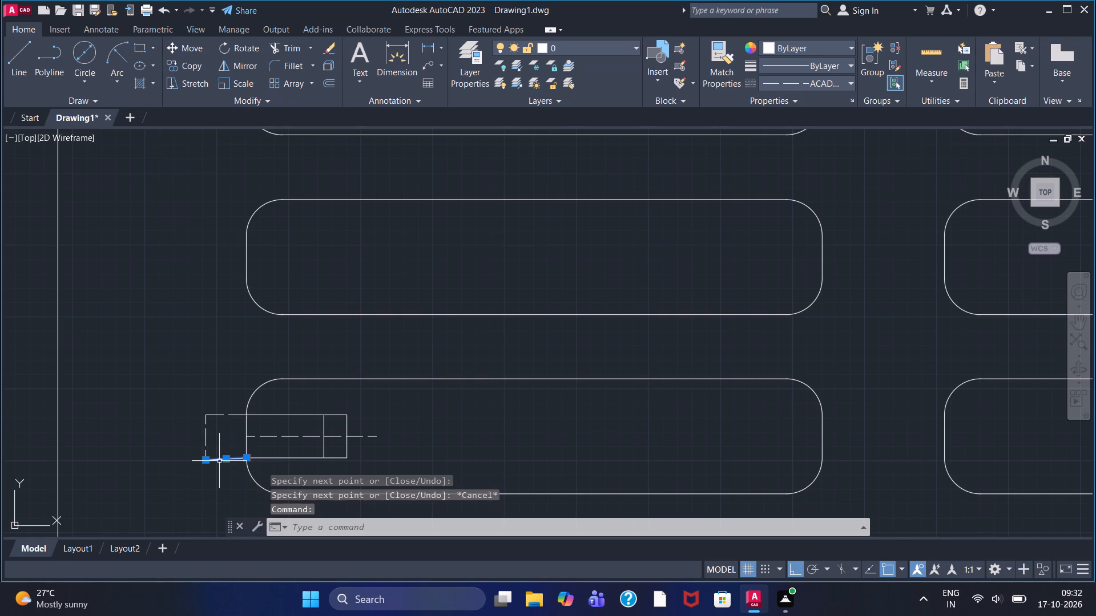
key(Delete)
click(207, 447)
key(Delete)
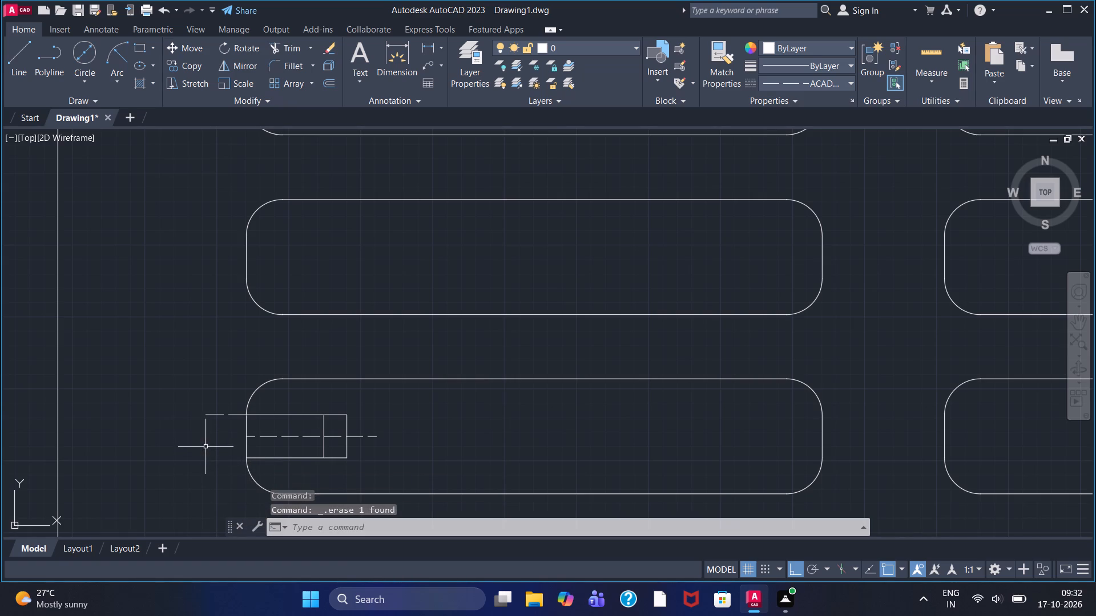
Draw a dashed line about 20 long leftward from the small rectangle's lower-left corner, continuing vertically up past the upper dashed line.
click(13, 76)
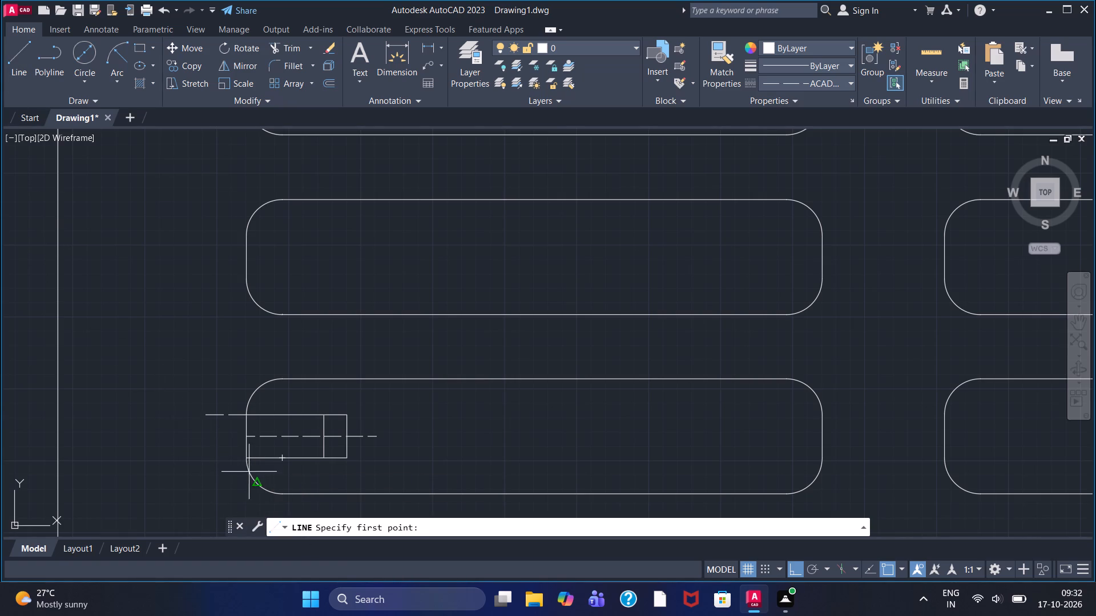
click(246, 456)
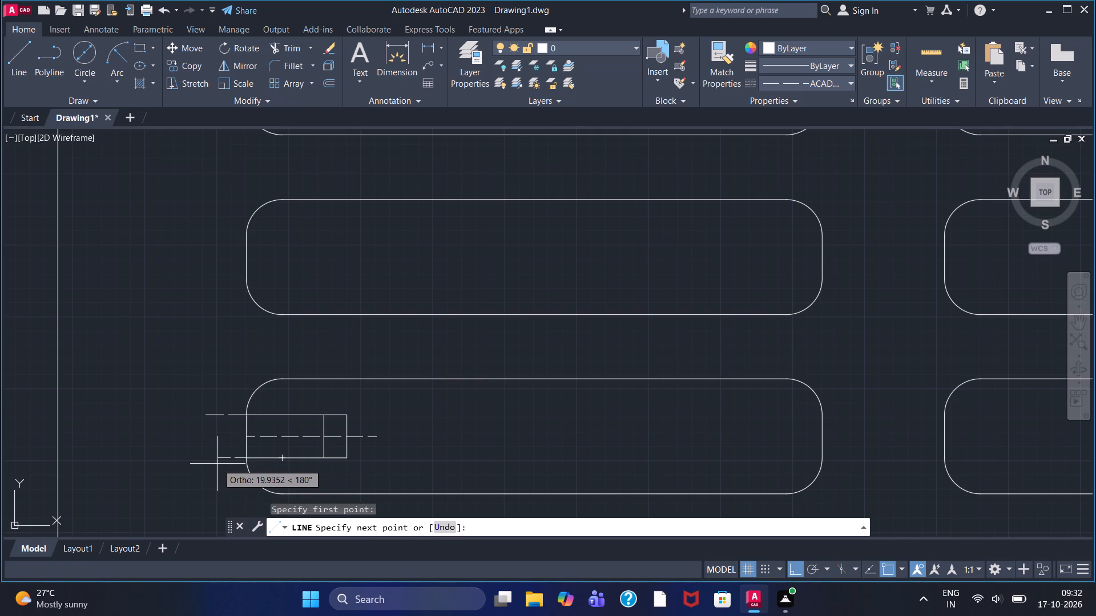
click(217, 464)
double_click(230, 386)
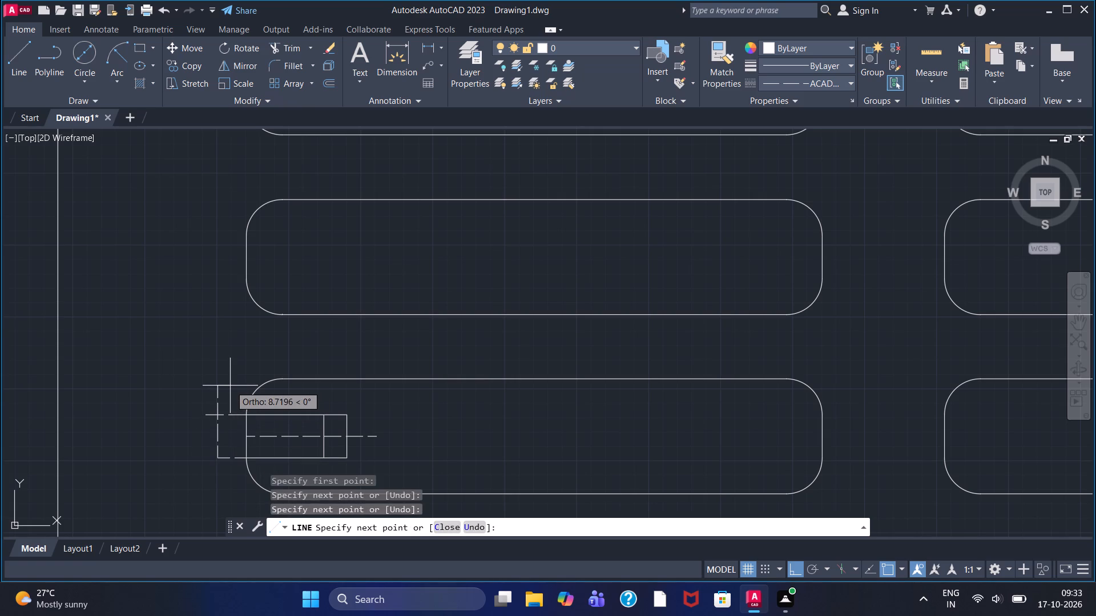
right_click(230, 386)
click(243, 390)
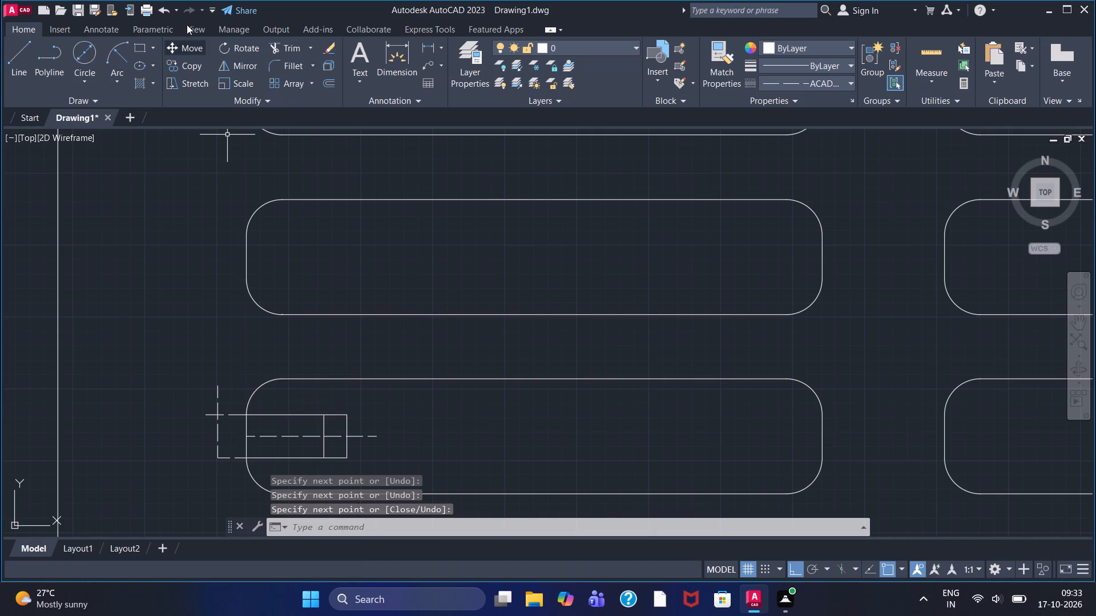
Trim the dashed vertical line above the upper dashed line and that line's outer overhang, leaving a square corner outside the slot.
click(272, 47)
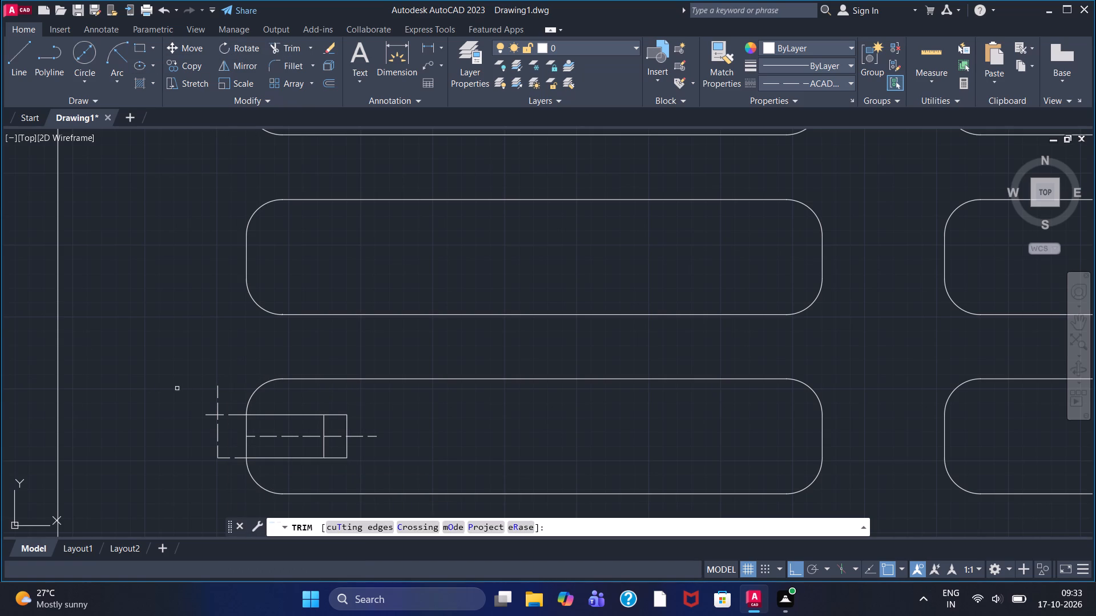
click(218, 403)
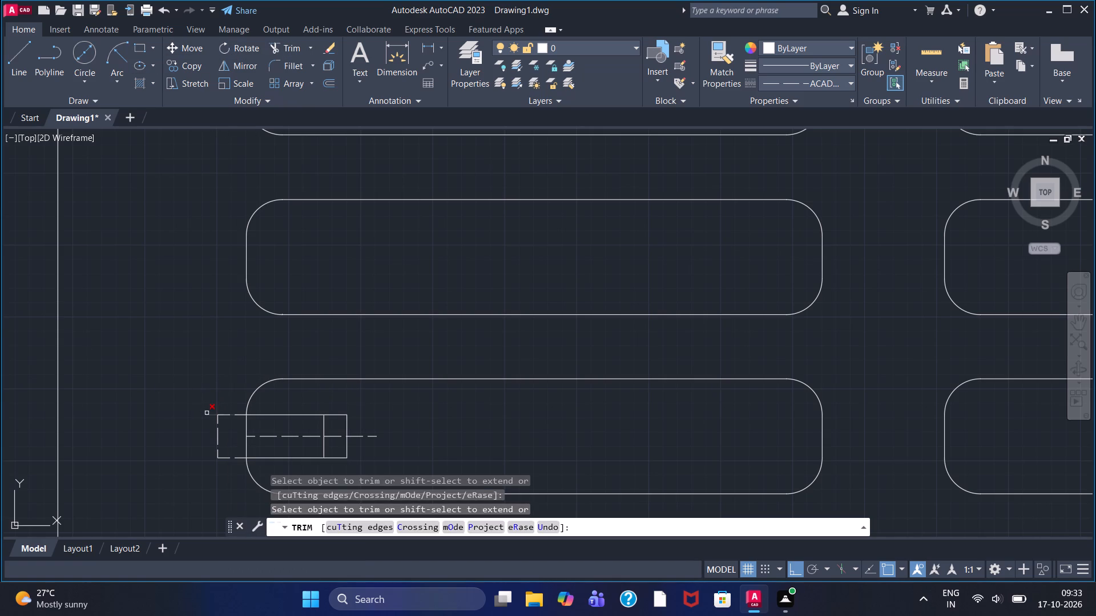
click(207, 413)
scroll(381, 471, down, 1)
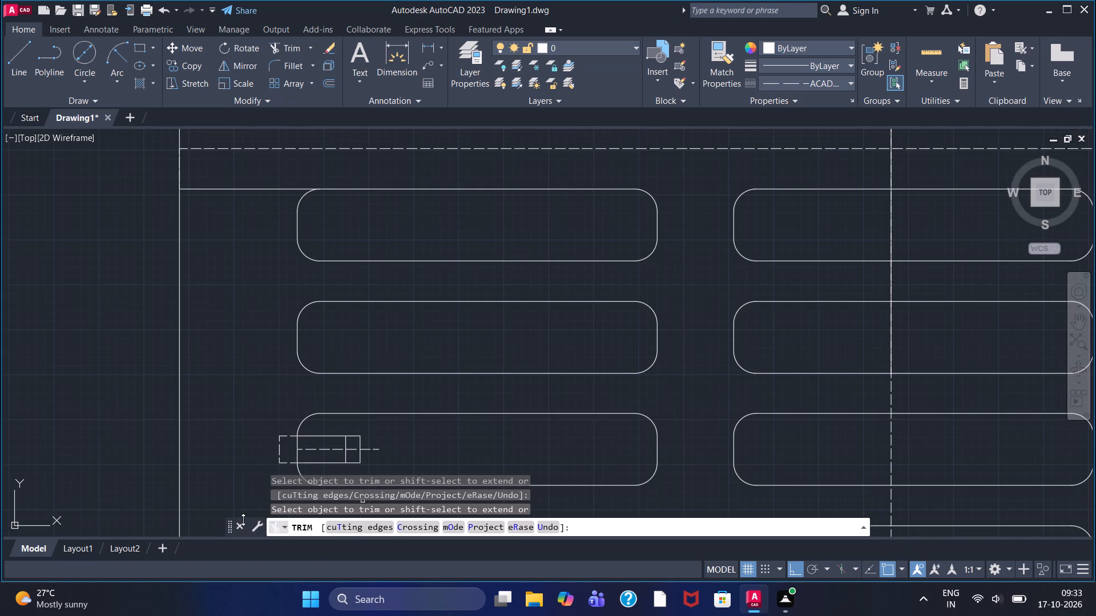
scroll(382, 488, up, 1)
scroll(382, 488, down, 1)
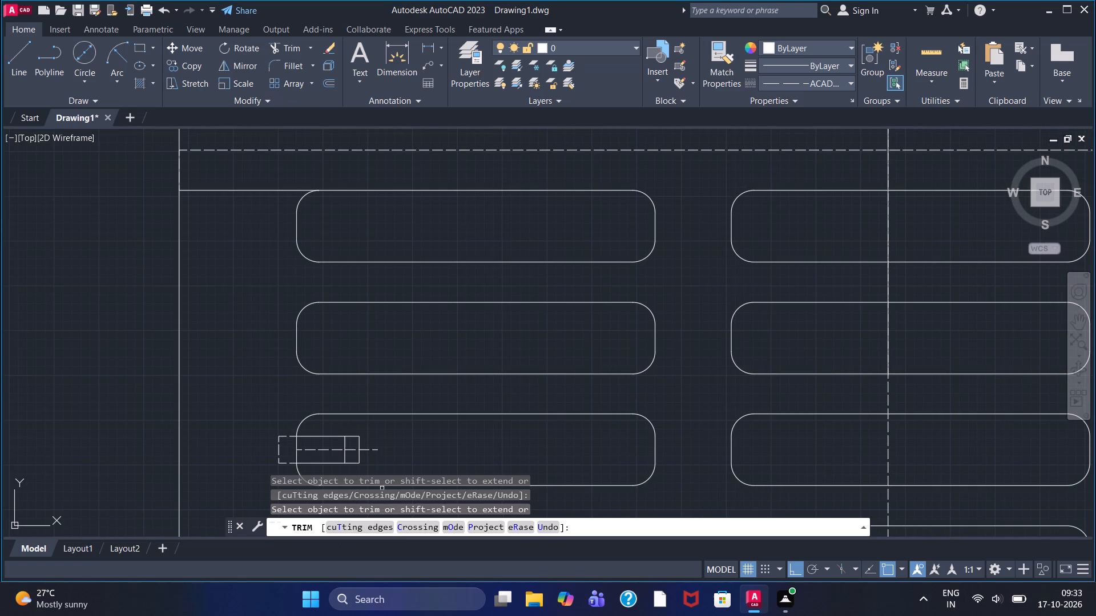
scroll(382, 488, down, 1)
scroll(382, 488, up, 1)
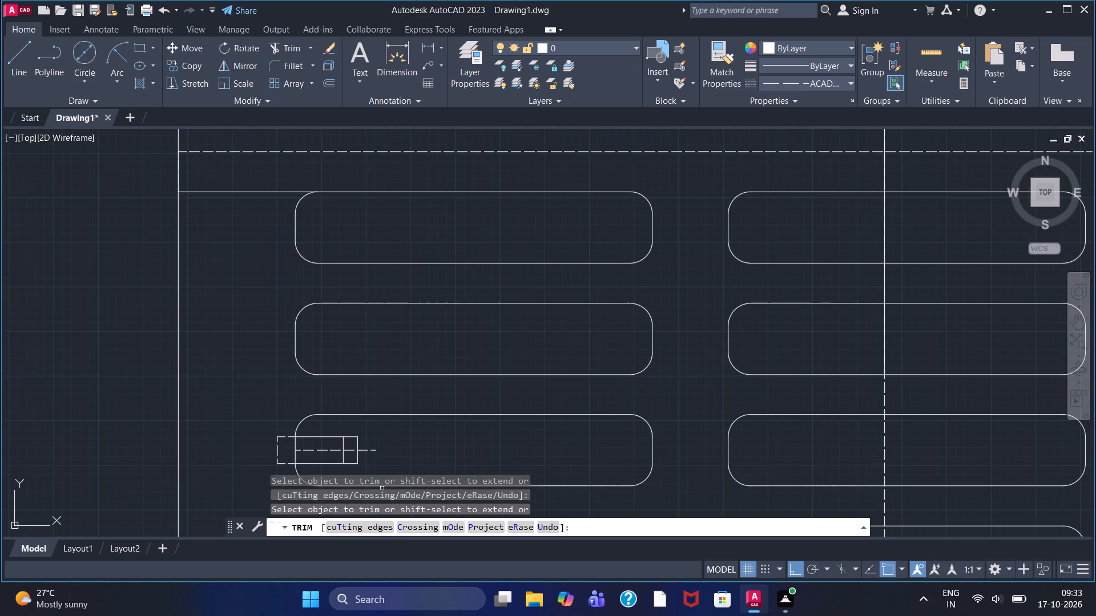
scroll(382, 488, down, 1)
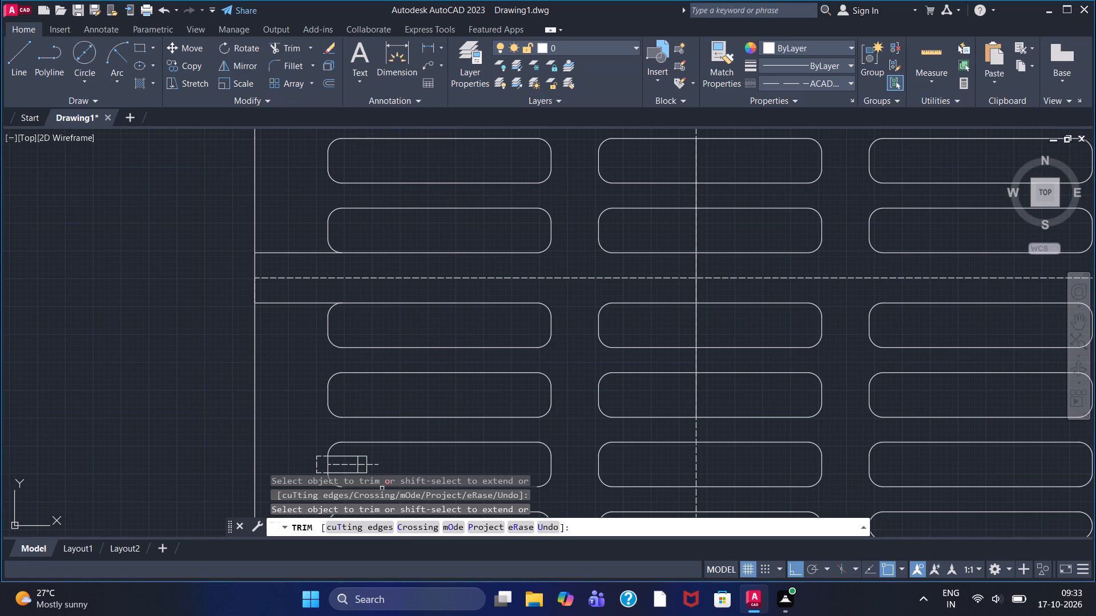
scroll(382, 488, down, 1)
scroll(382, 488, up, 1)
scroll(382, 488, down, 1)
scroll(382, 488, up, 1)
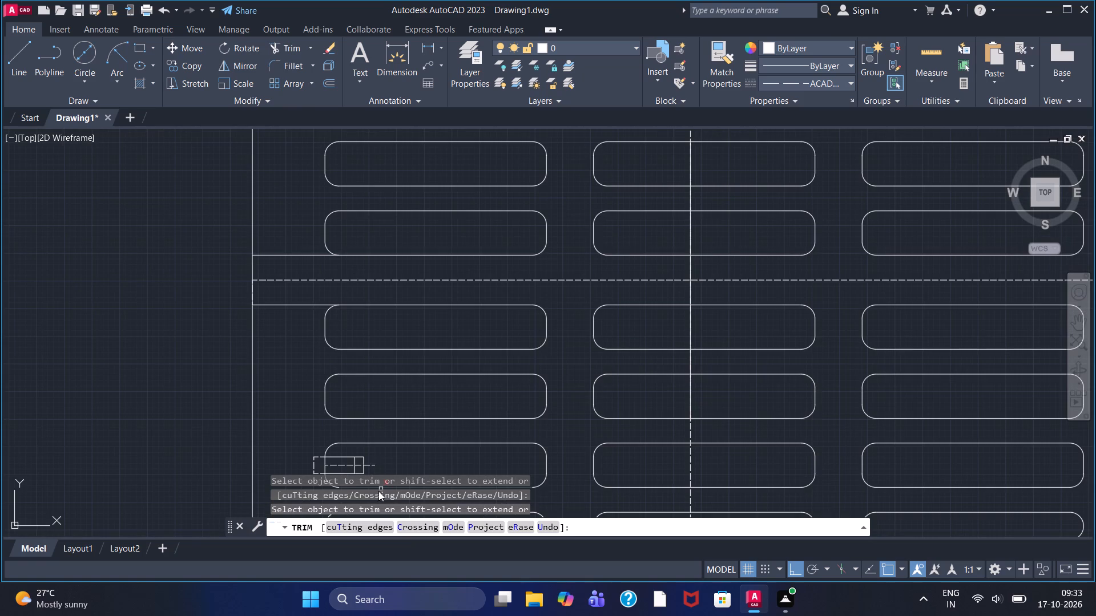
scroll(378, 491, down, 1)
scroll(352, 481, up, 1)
With the ByLayer linetype, draw a horizontal line about 75 long inward from the upper right edge of the slot opposite the connector detail.
middle_drag(402, 463, 359, 406)
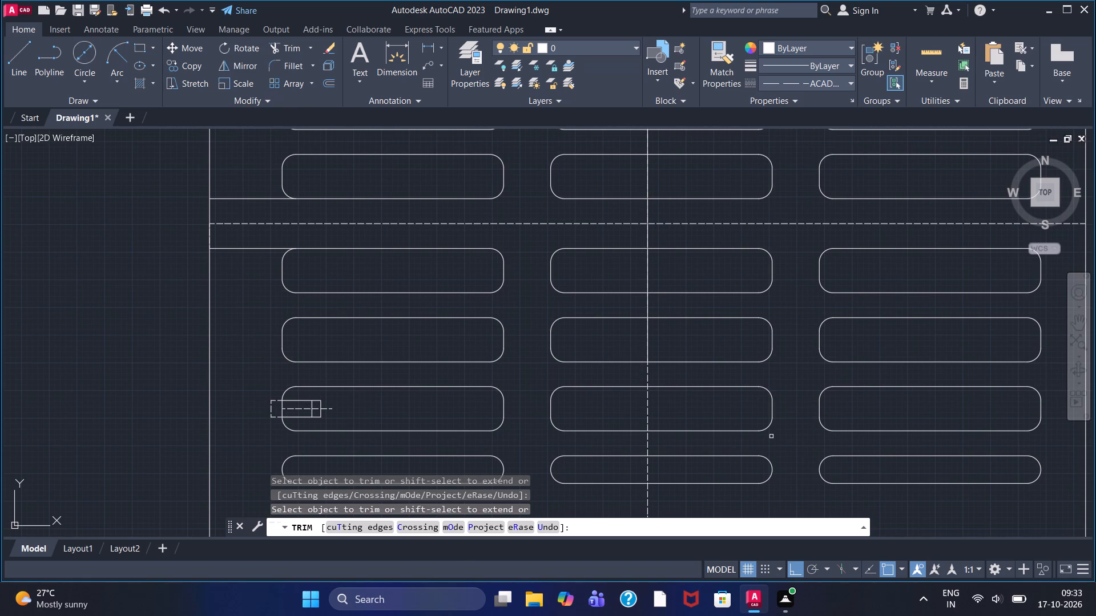
middle_drag(771, 436, 682, 429)
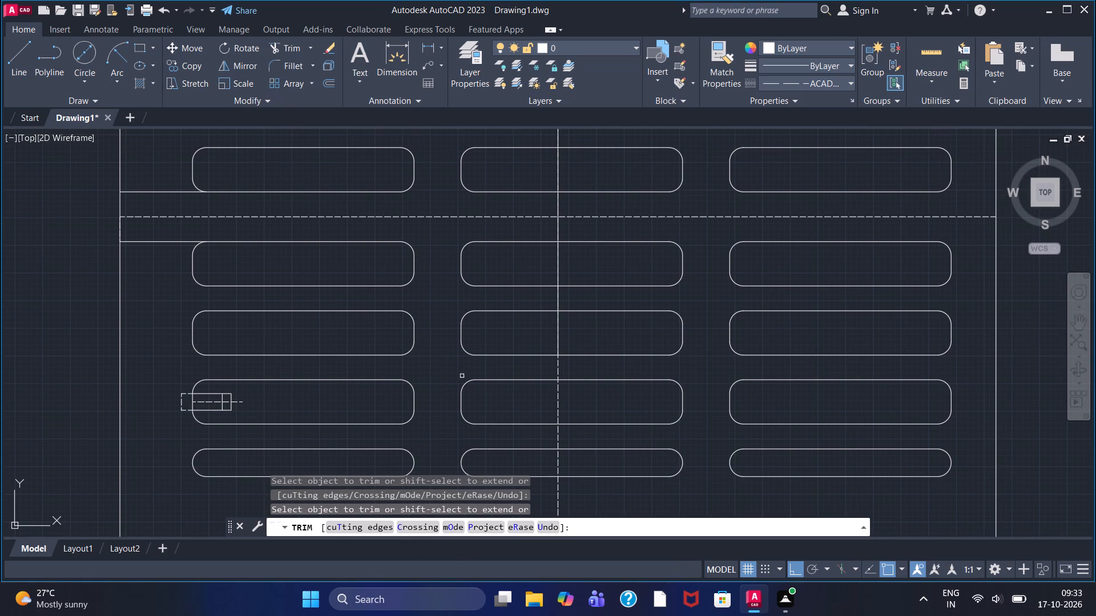
click(9, 63)
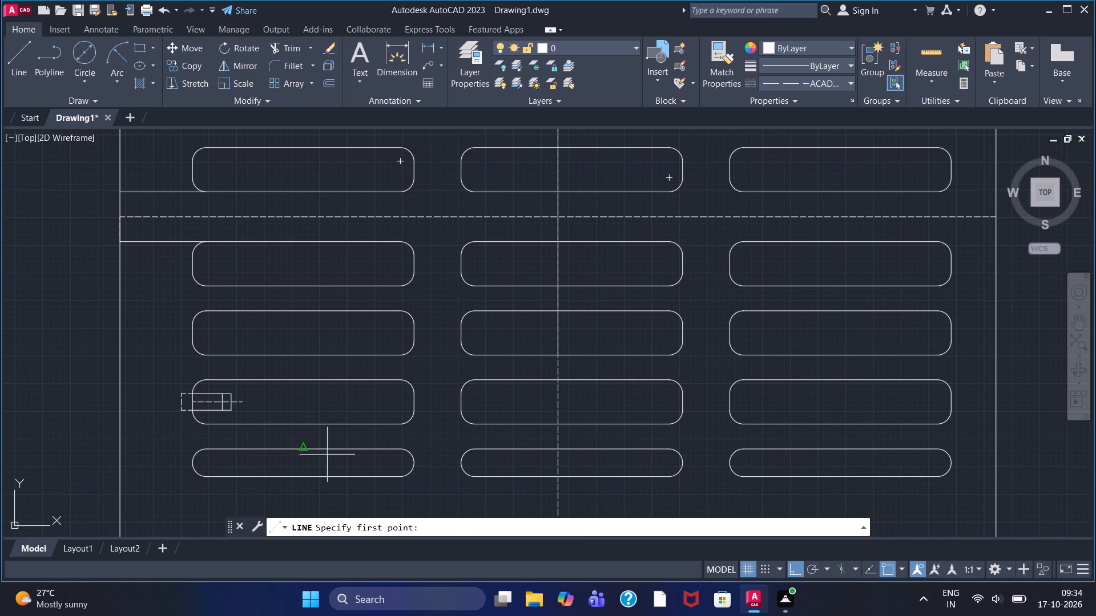
click(9, 52)
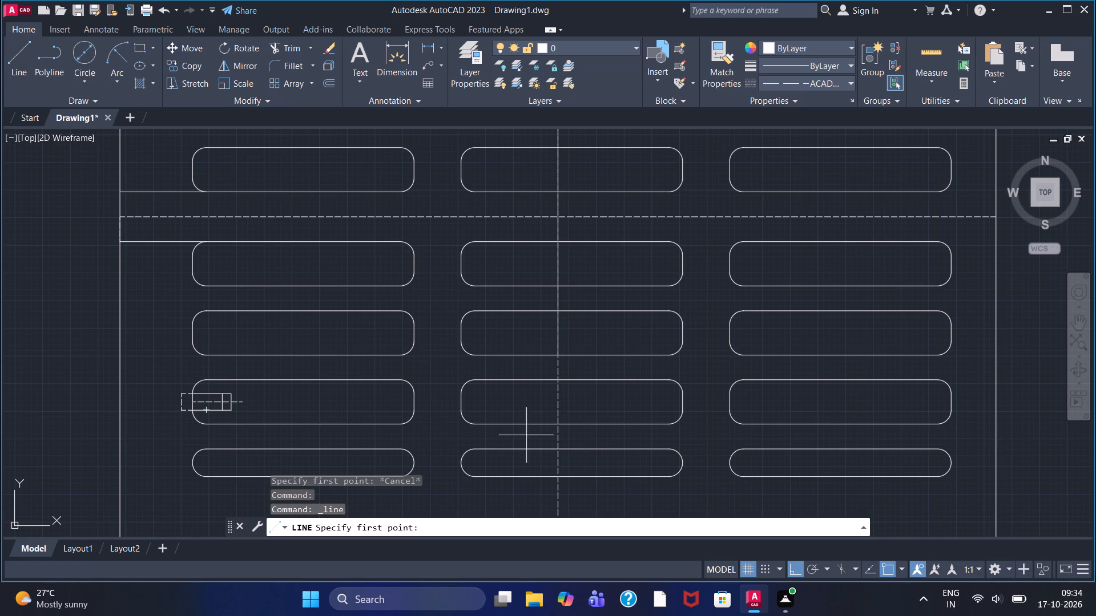
click(852, 84)
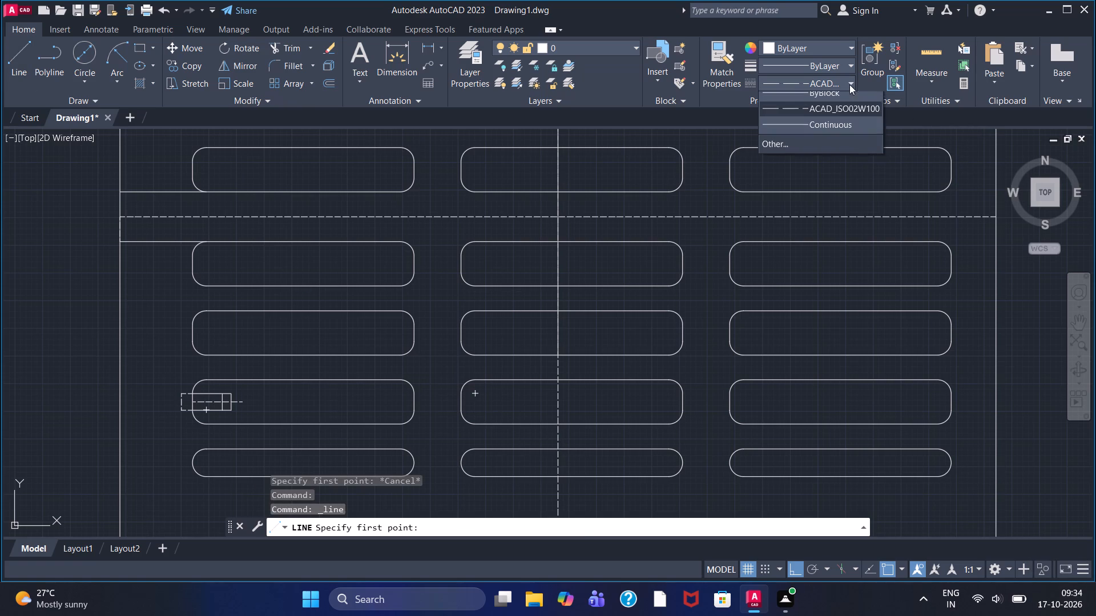
click(845, 107)
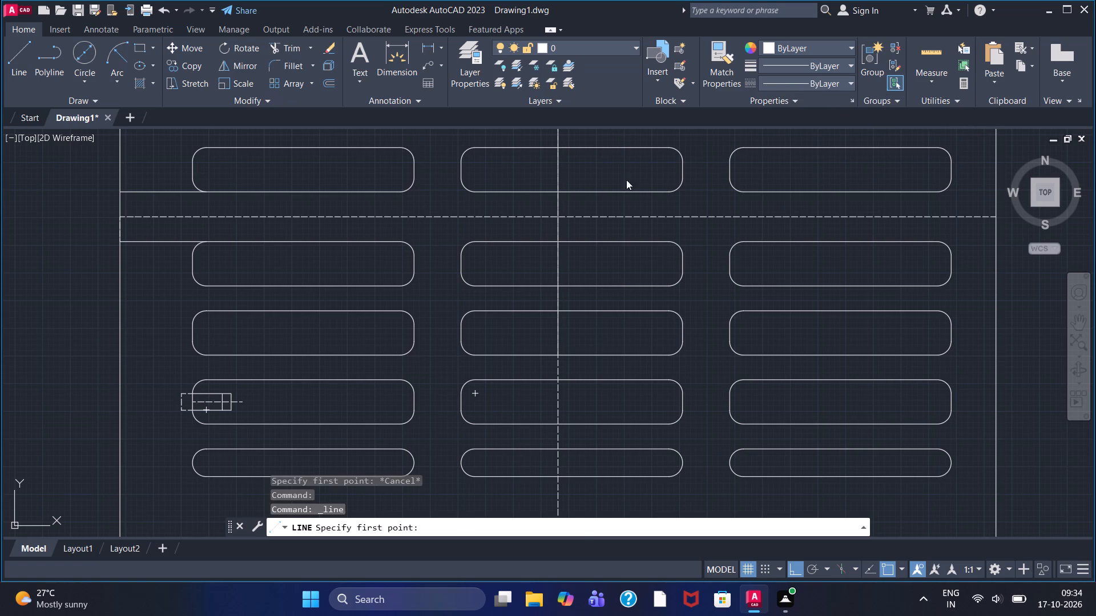
click(19, 72)
click(950, 391)
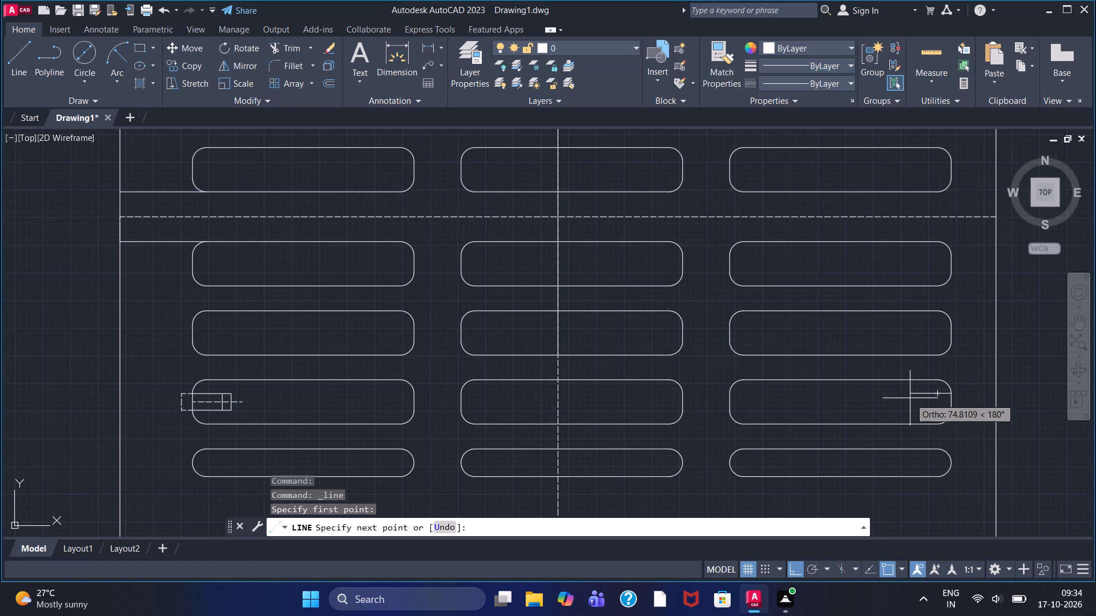
click(910, 398)
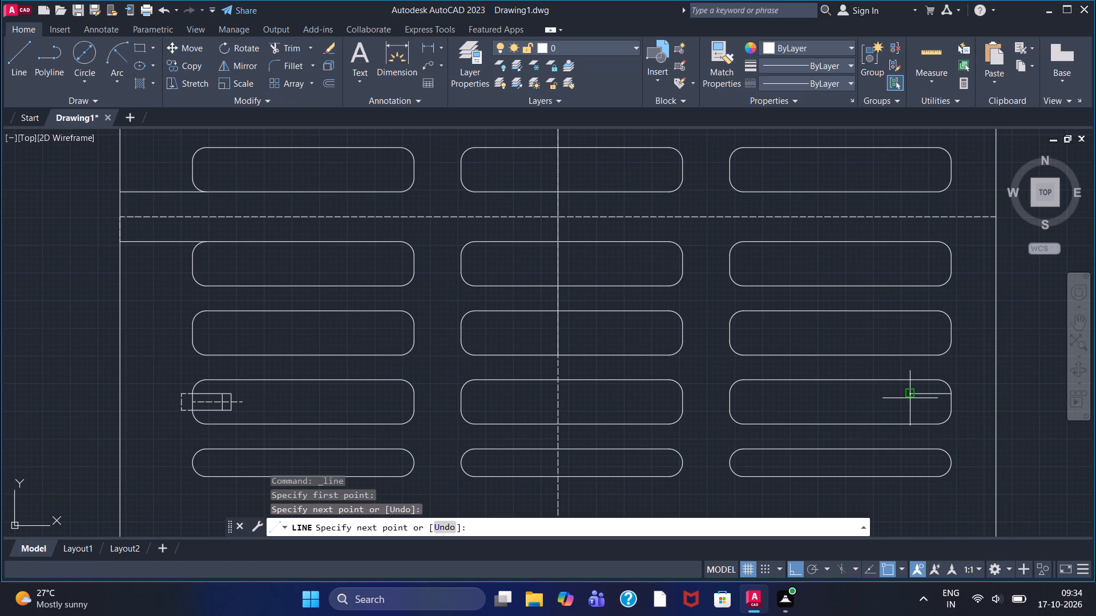
key(Escape)
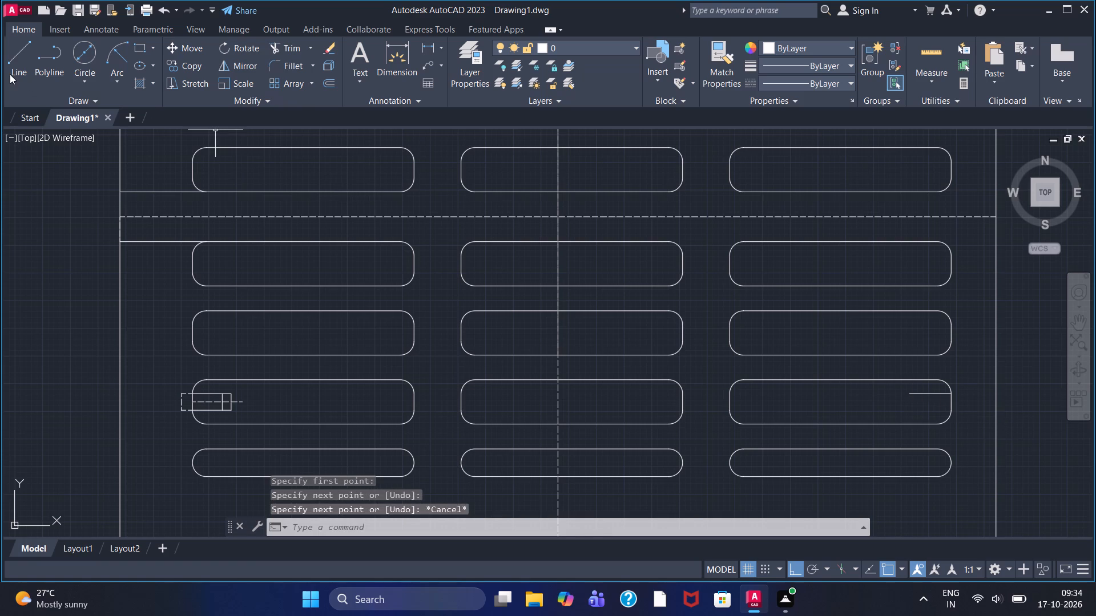
Draw a parallel solid line inward from the lower end of that slot's straight right edge, slightly longer than the upper line.
click(10, 74)
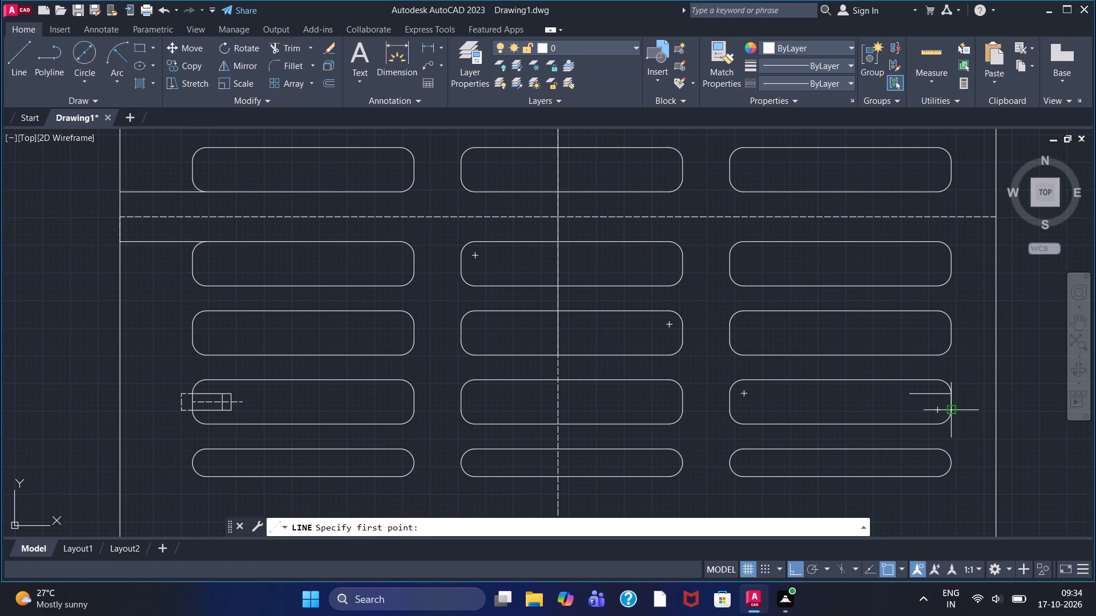
click(946, 411)
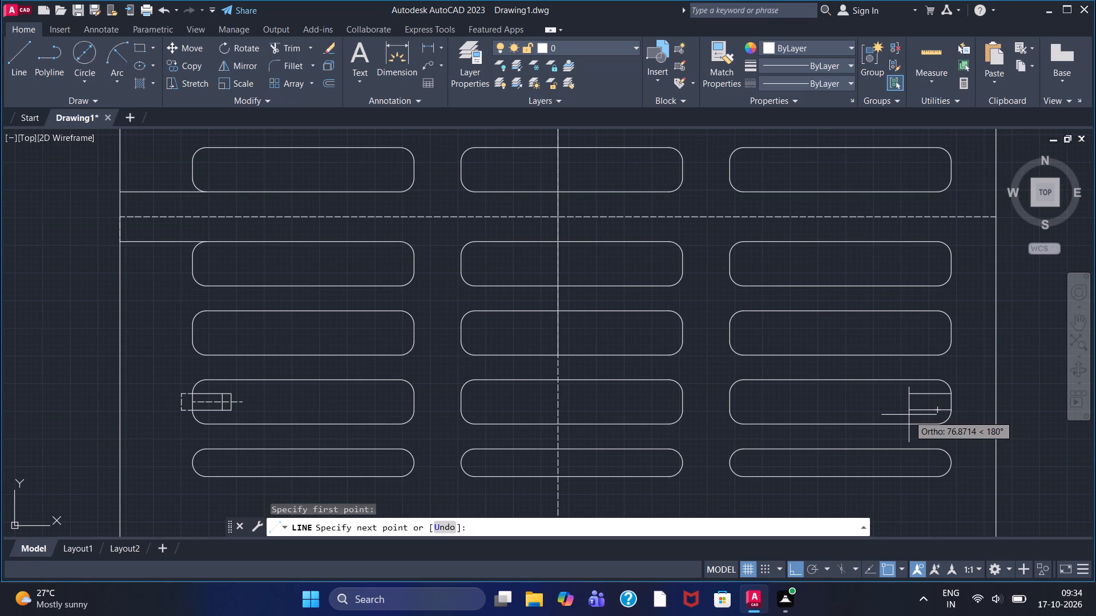
click(899, 416)
right_click(883, 408)
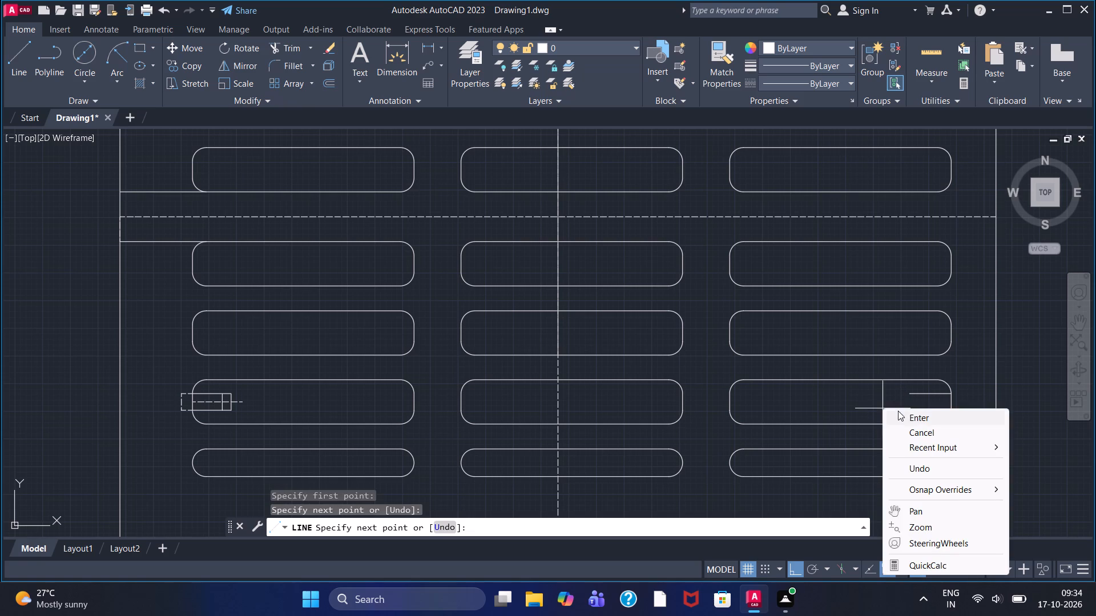
click(898, 411)
Draw a vertical line from the upper line's inner end downward, past the lower line and out of the slot.
click(27, 53)
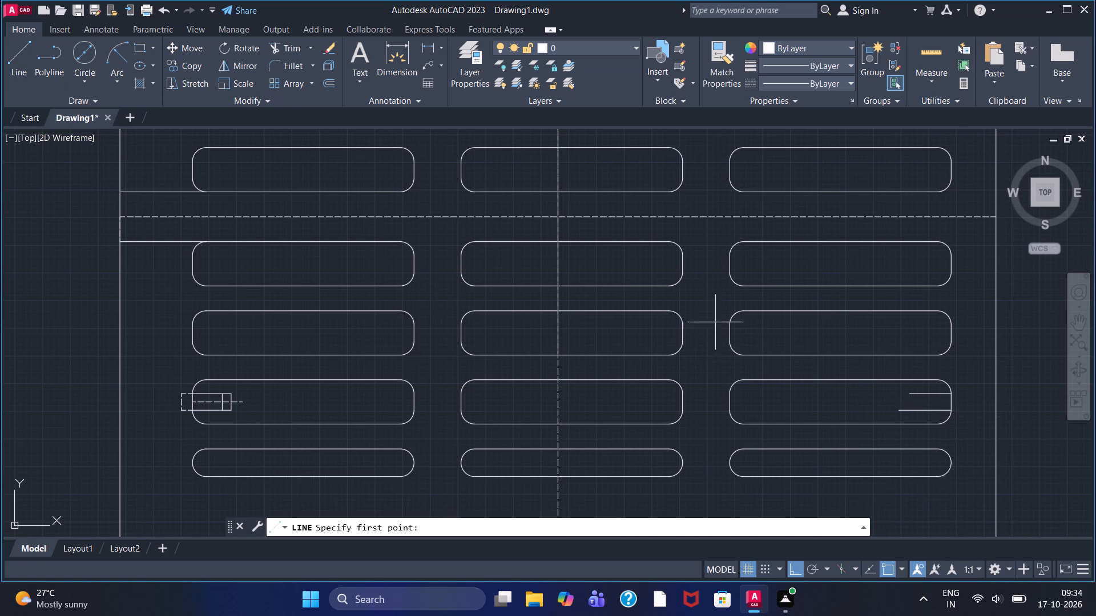
click(912, 394)
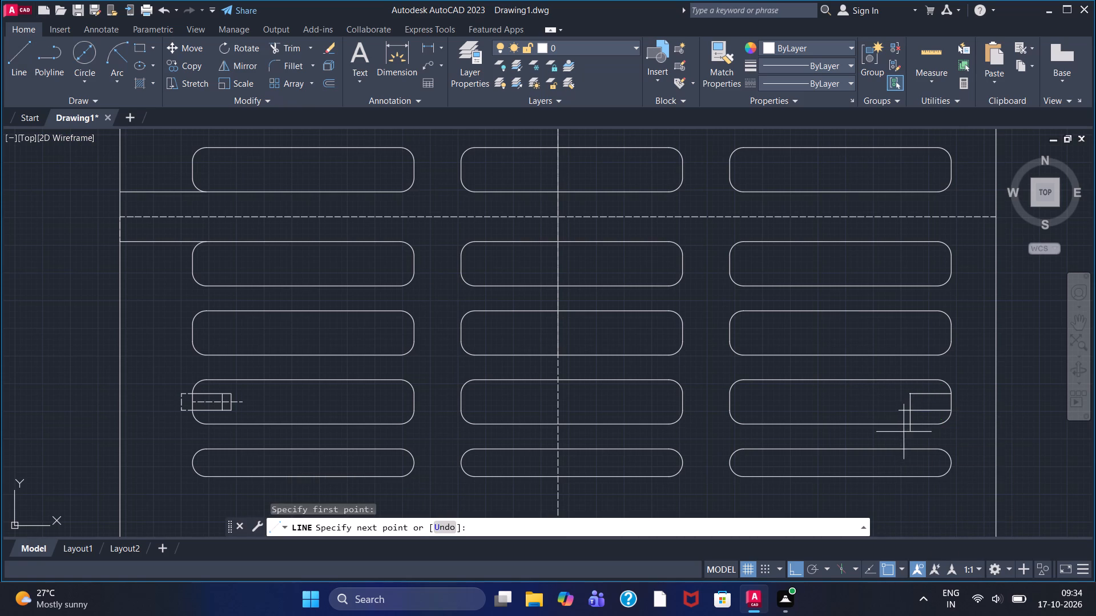
double_click(898, 440)
right_click(890, 427)
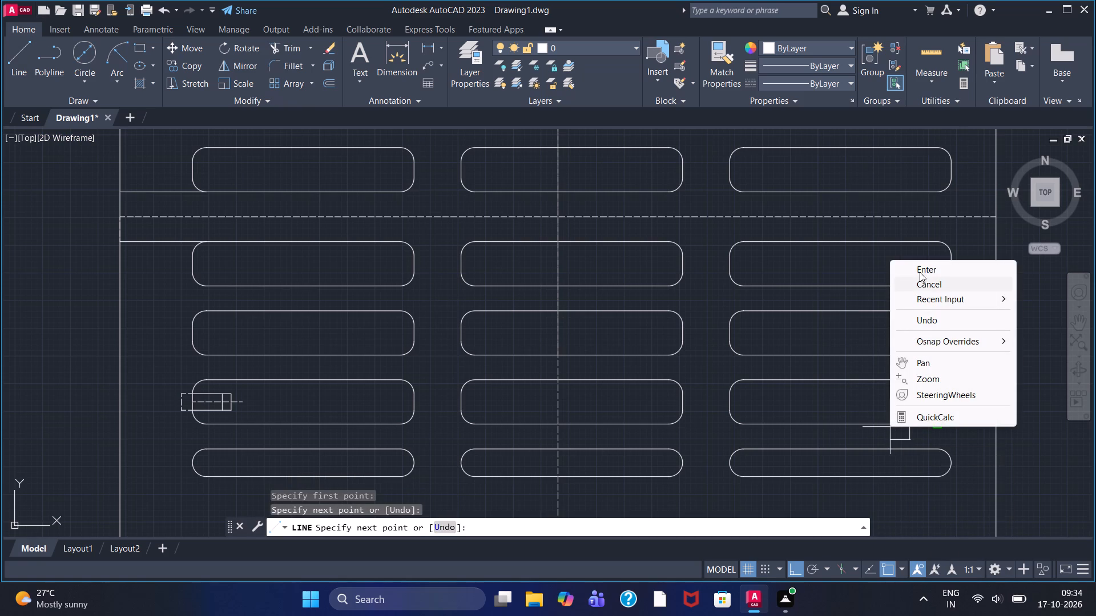
click(920, 269)
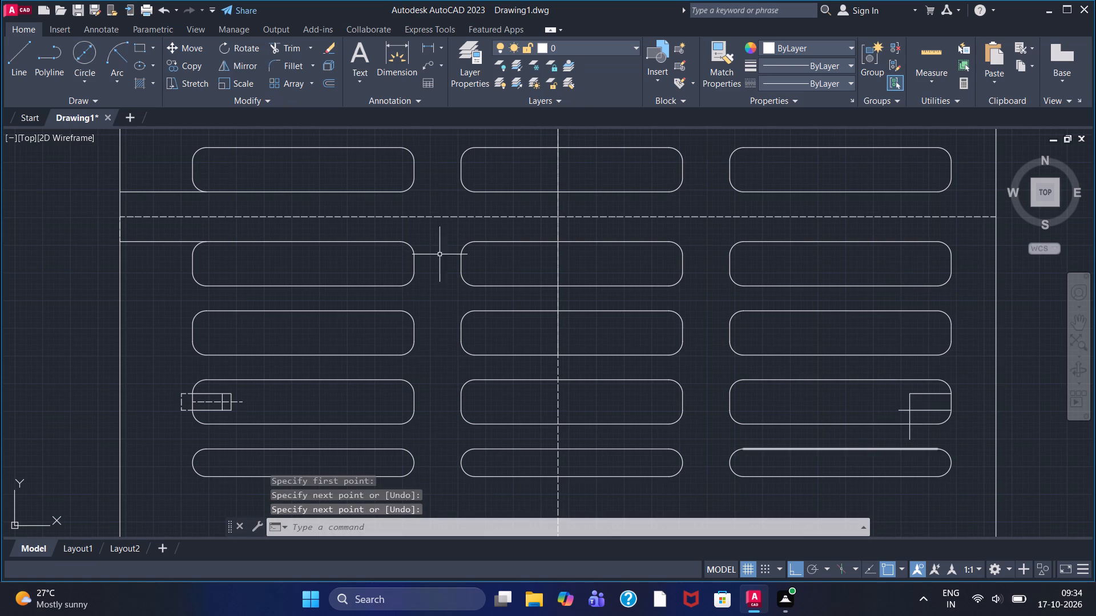
Trim the vertical line below the lower line and the lower line's inner overhang to close a small rectangle.
click(294, 44)
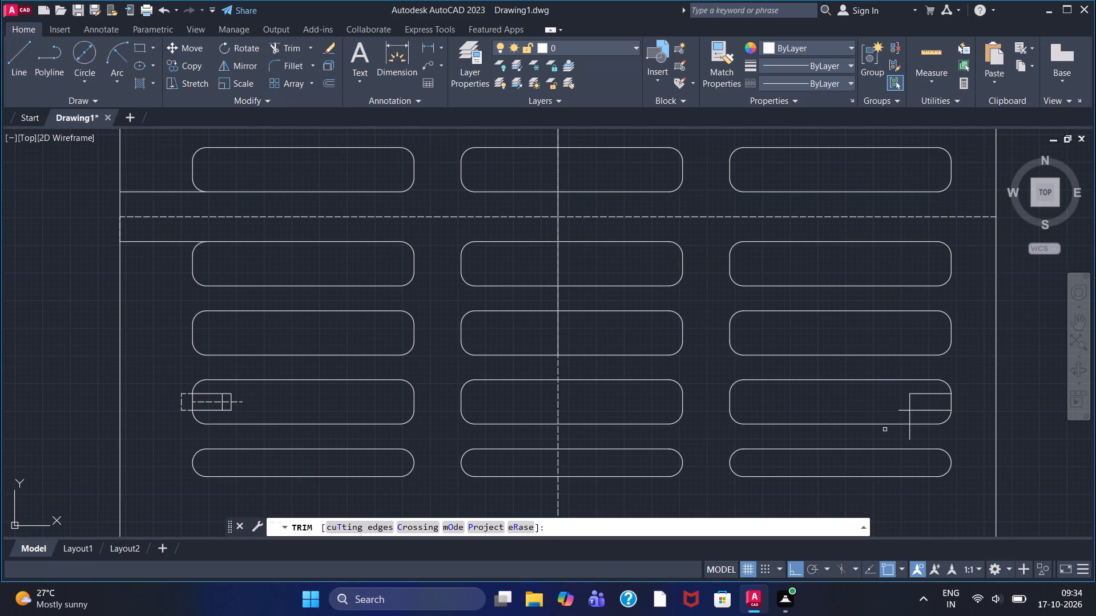
click(909, 437)
click(911, 418)
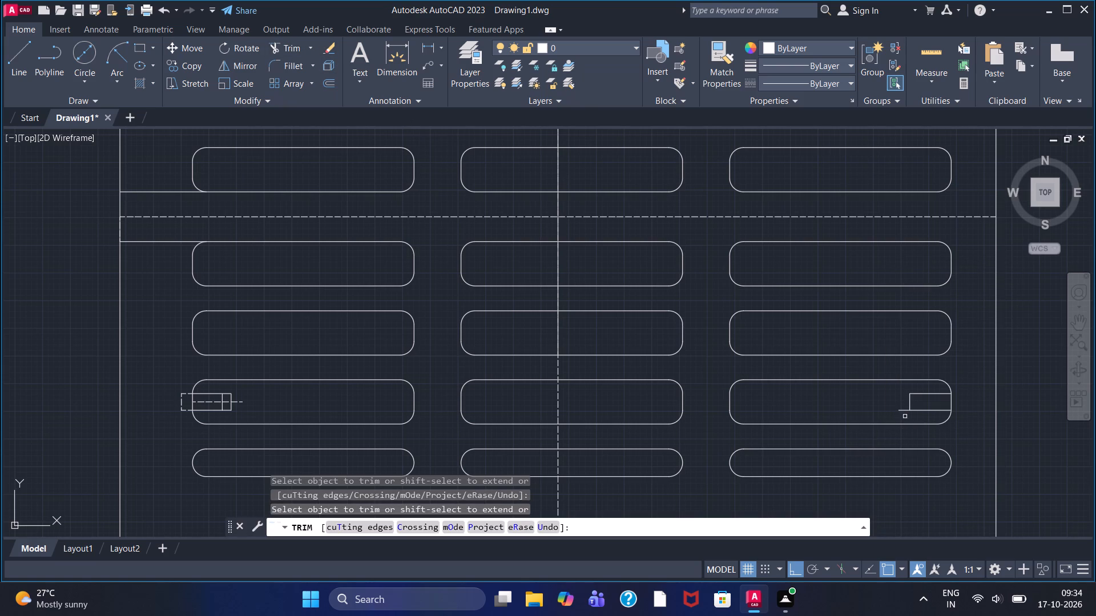
click(904, 411)
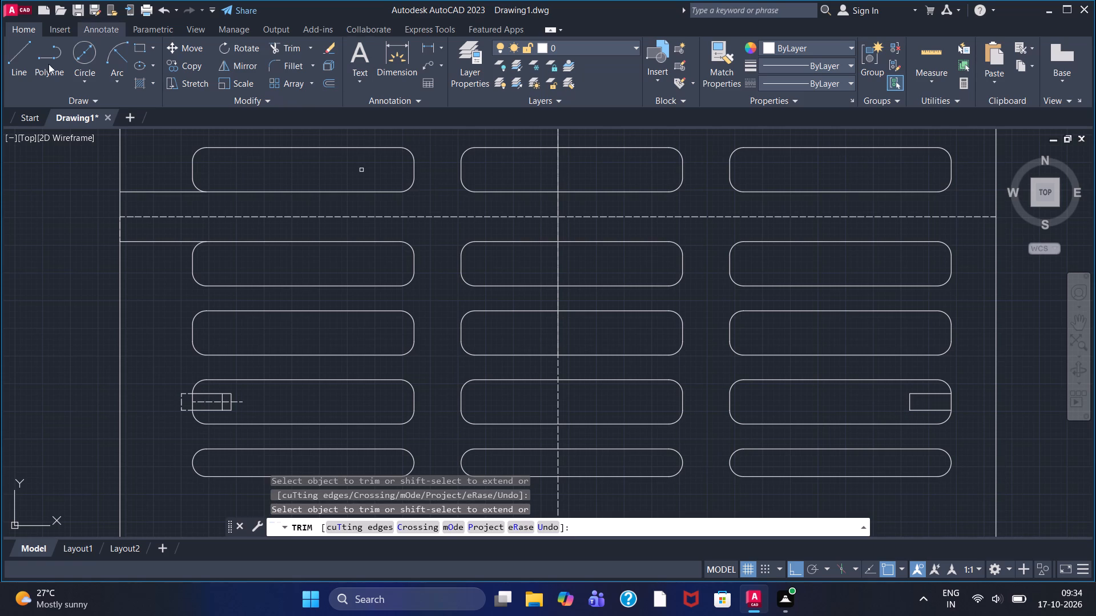
With the dashed ACAD_ISO02W100 linetype, draw a short horizontal line rightward out of the slot from the new rectangle's upper-right corner.
click(815, 83)
click(819, 128)
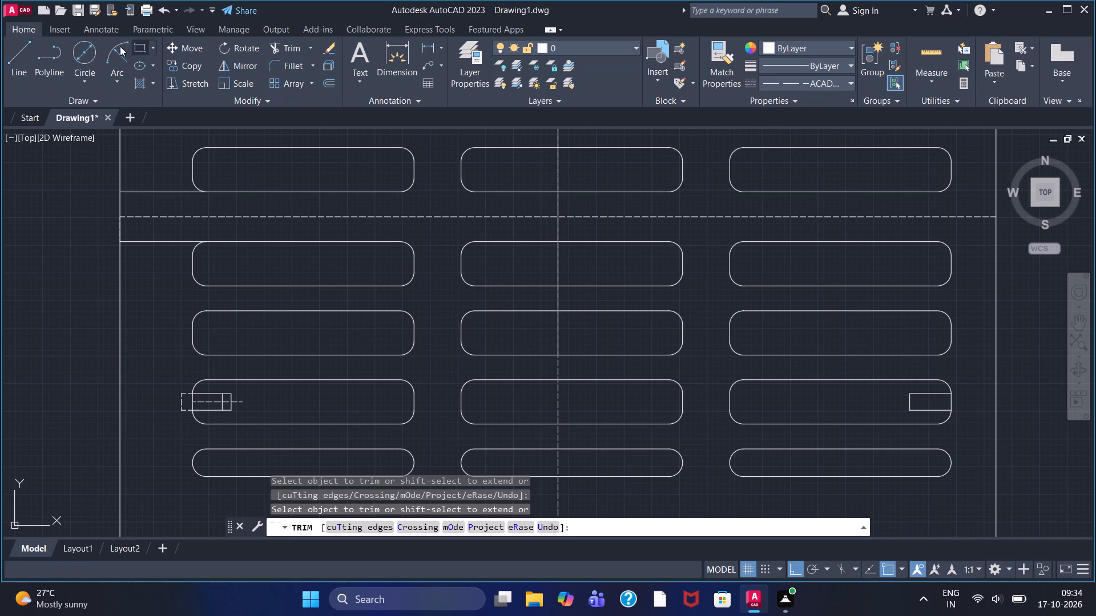
click(31, 50)
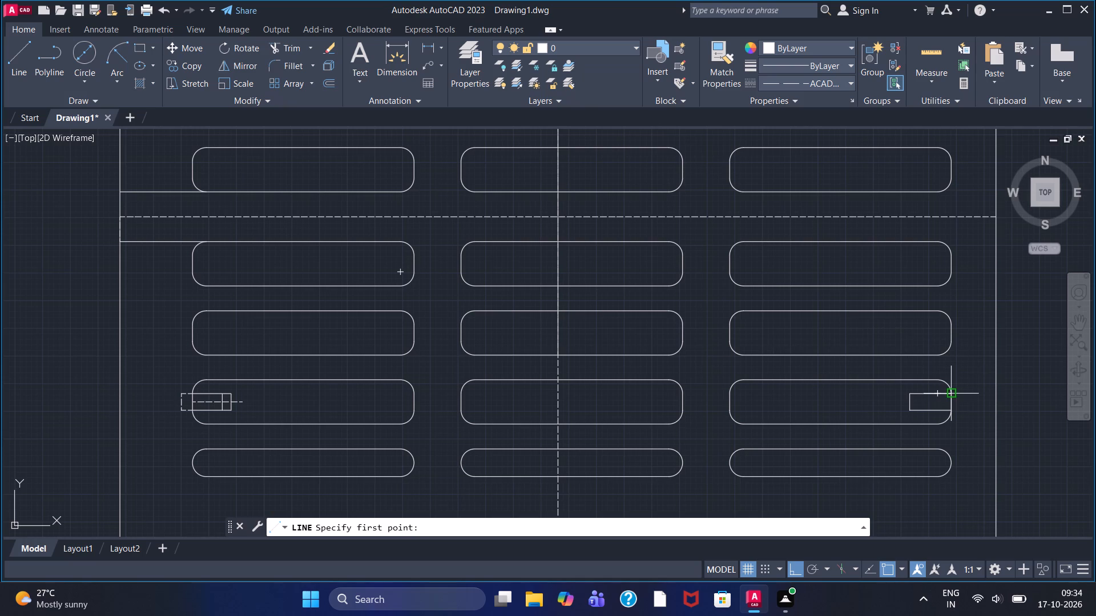
click(953, 394)
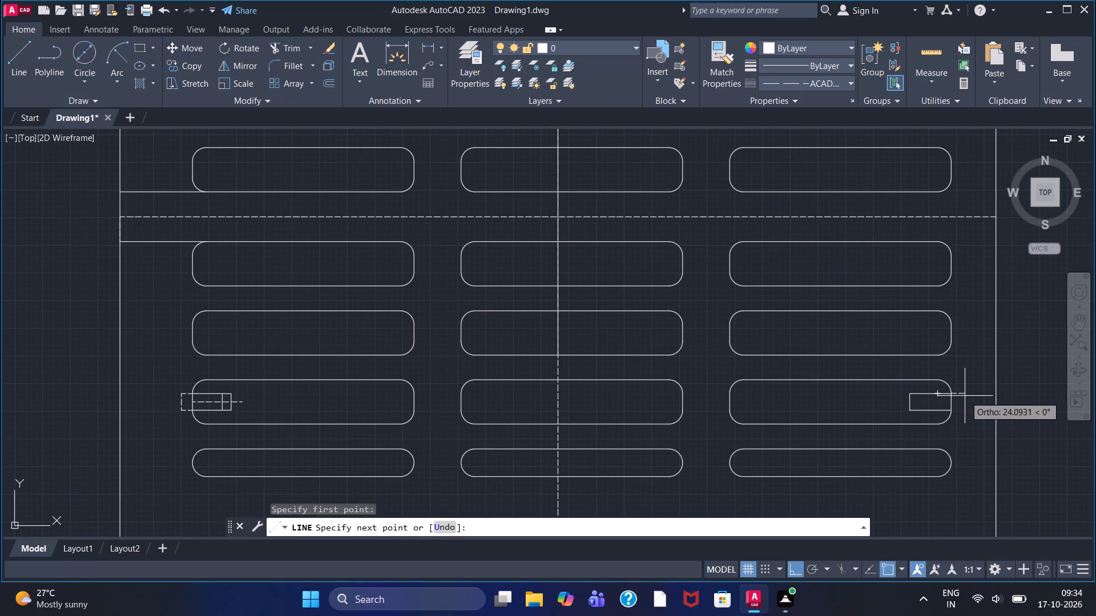
click(967, 396)
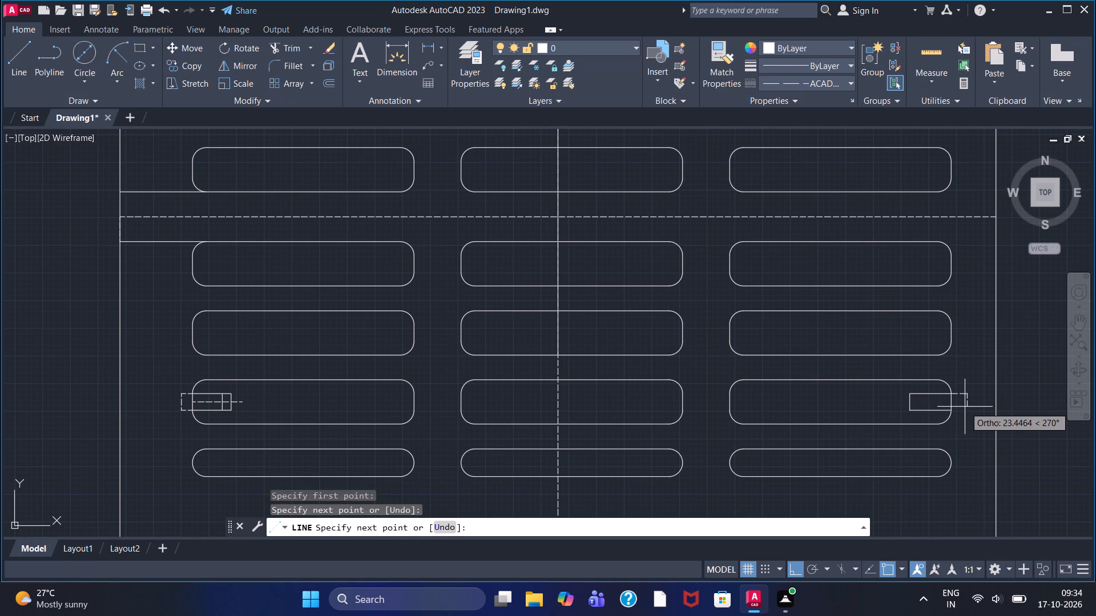
right_click(965, 407)
click(974, 415)
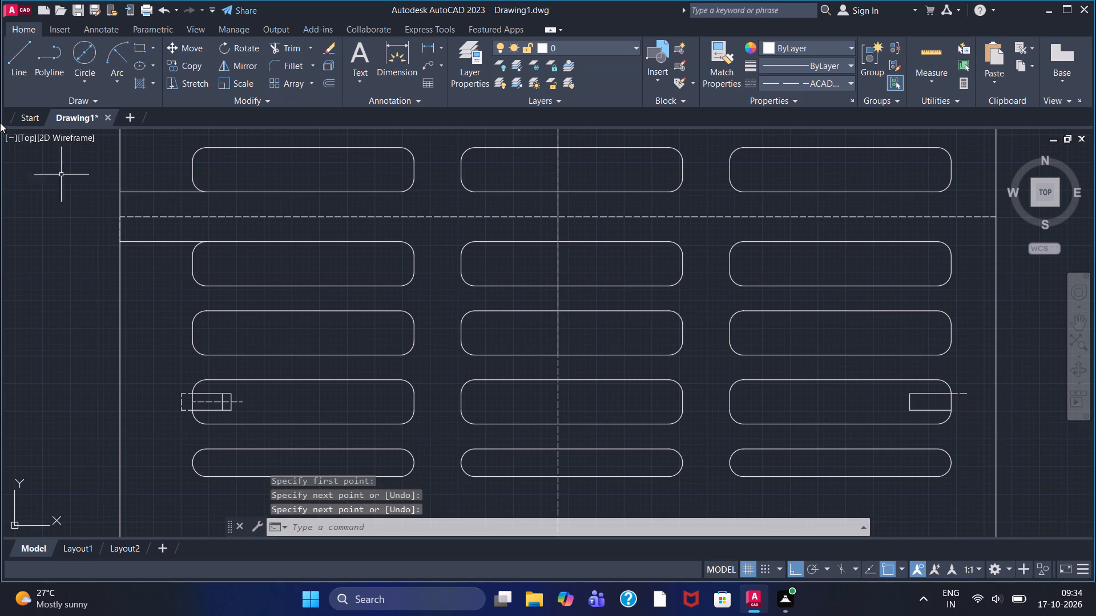
Draw a dashed horizontal line rightward from the rectangle's lower-right corner, extending slightly beyond the upper dashed line.
click(26, 68)
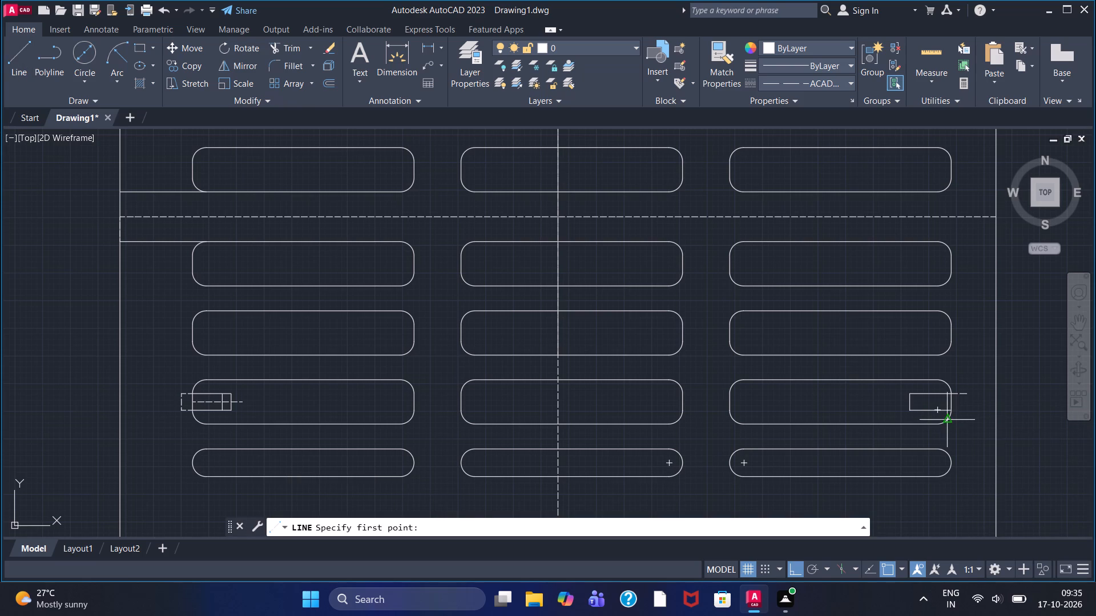
click(949, 411)
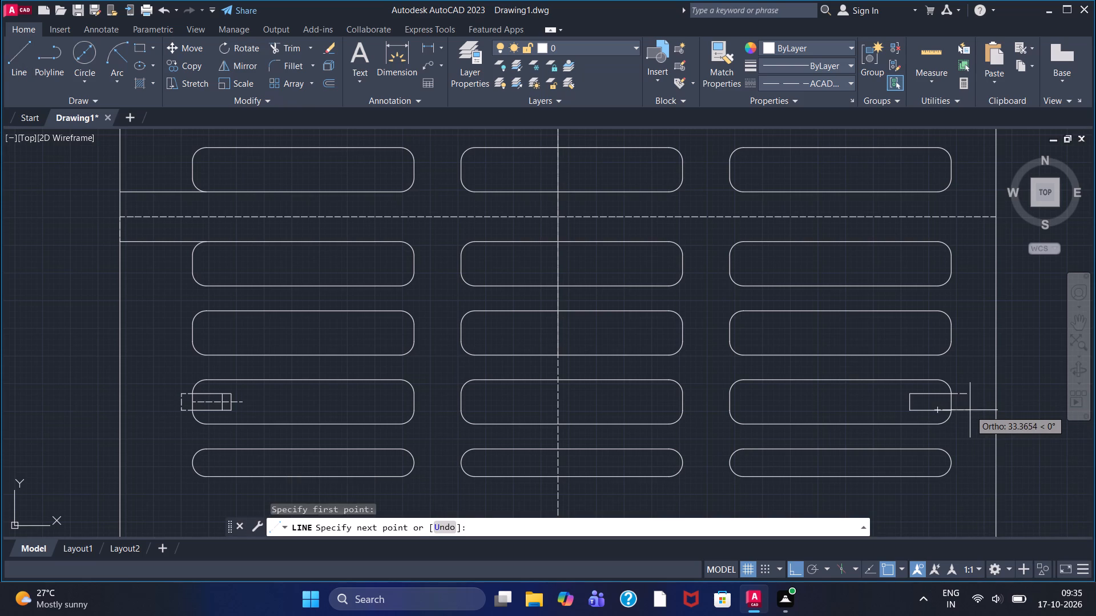
click(977, 410)
right_click(978, 397)
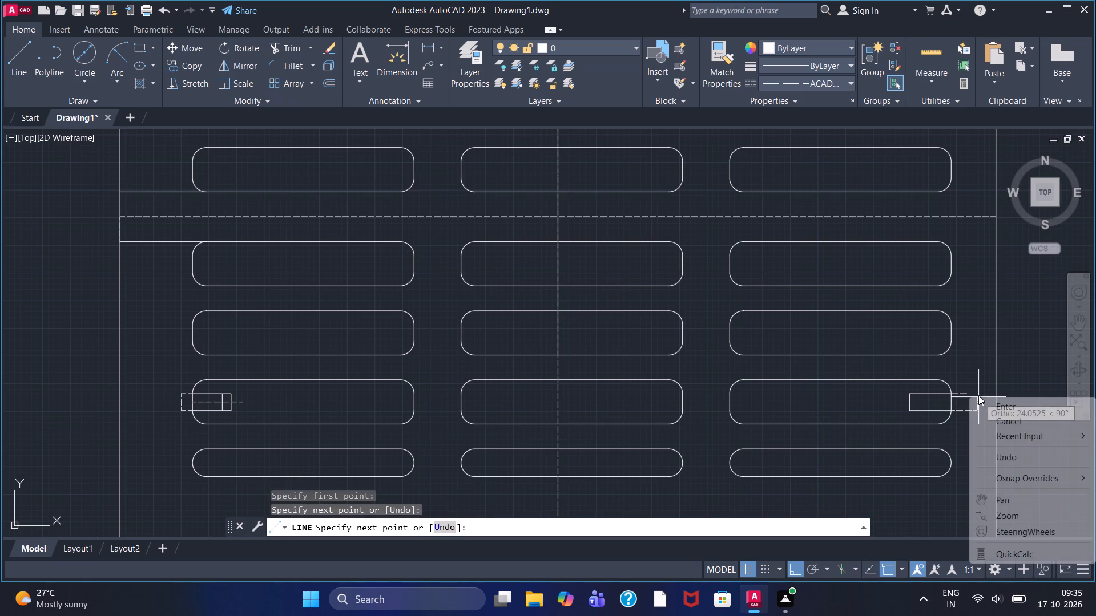
click(986, 404)
Draw a dashed vertical line from the upper dashed line's outer end downward, past the lower dashed line.
click(29, 47)
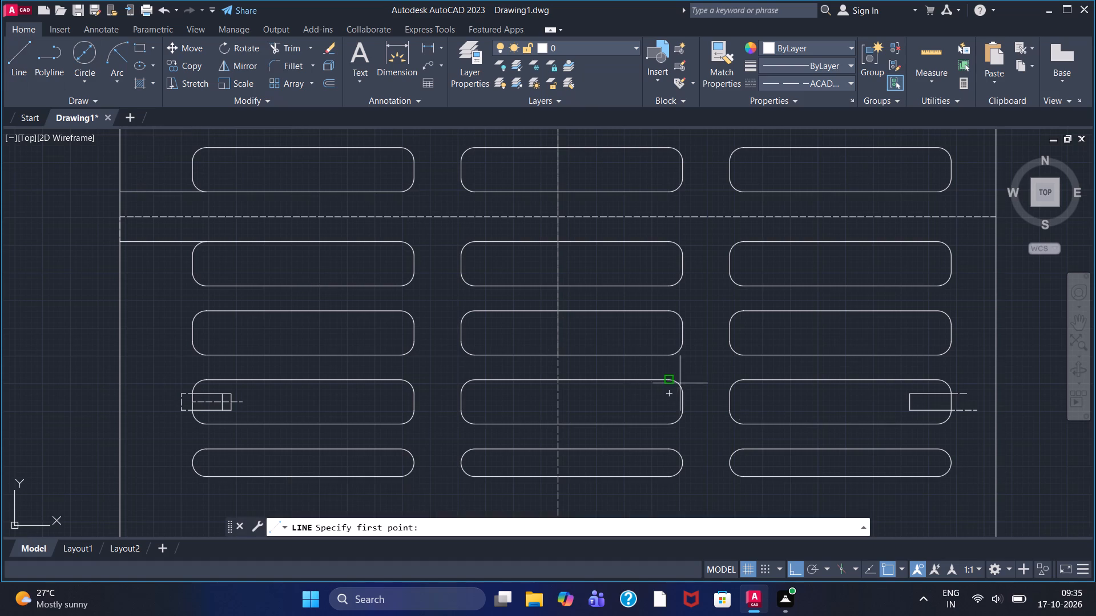
click(969, 397)
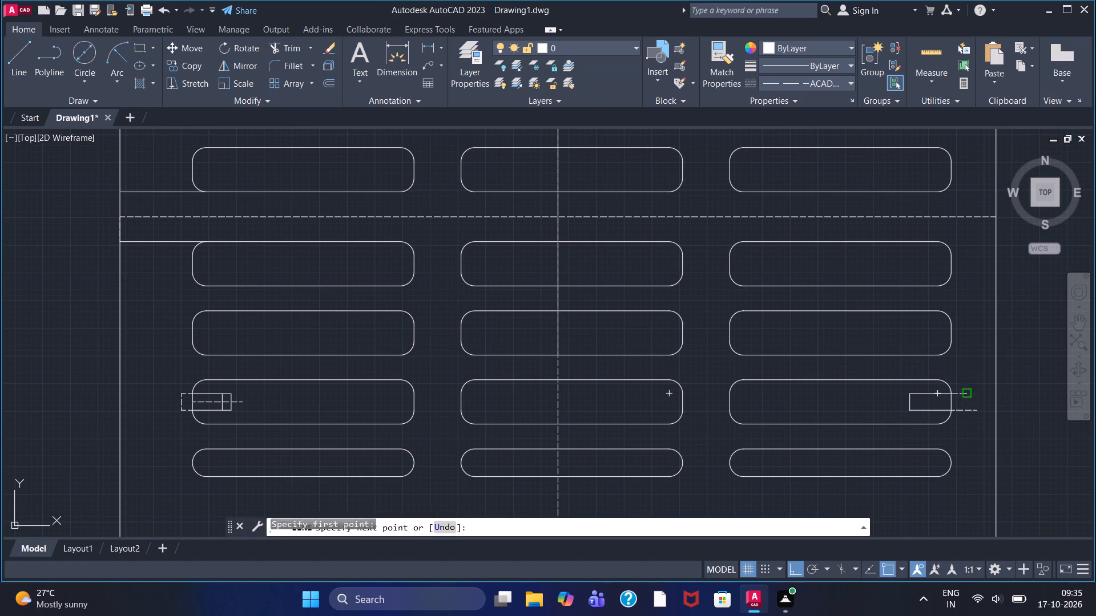
double_click(963, 441)
right_click(960, 438)
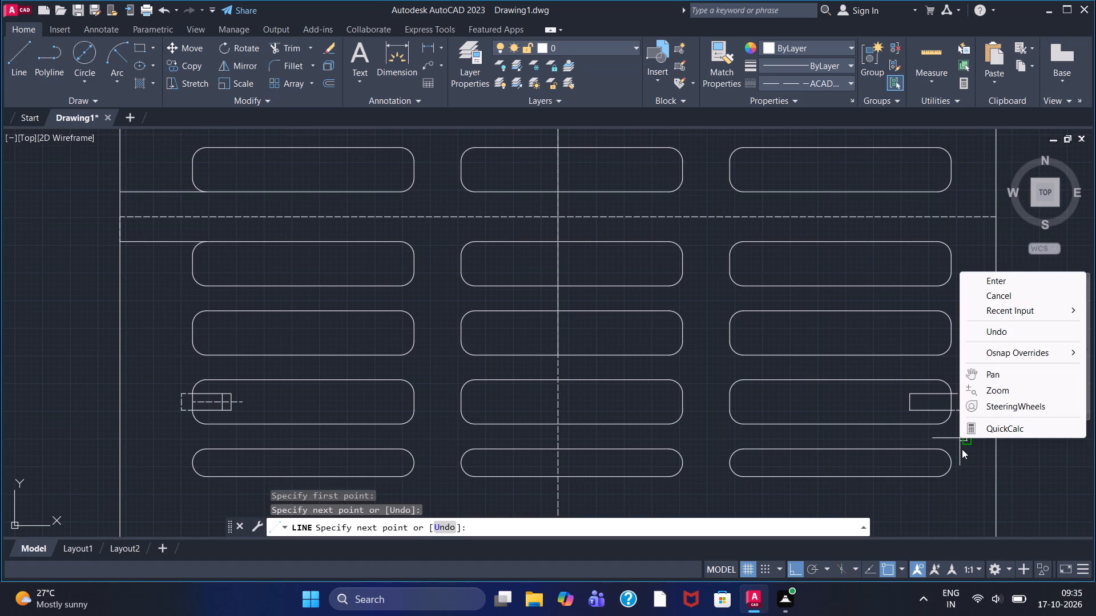
click(993, 280)
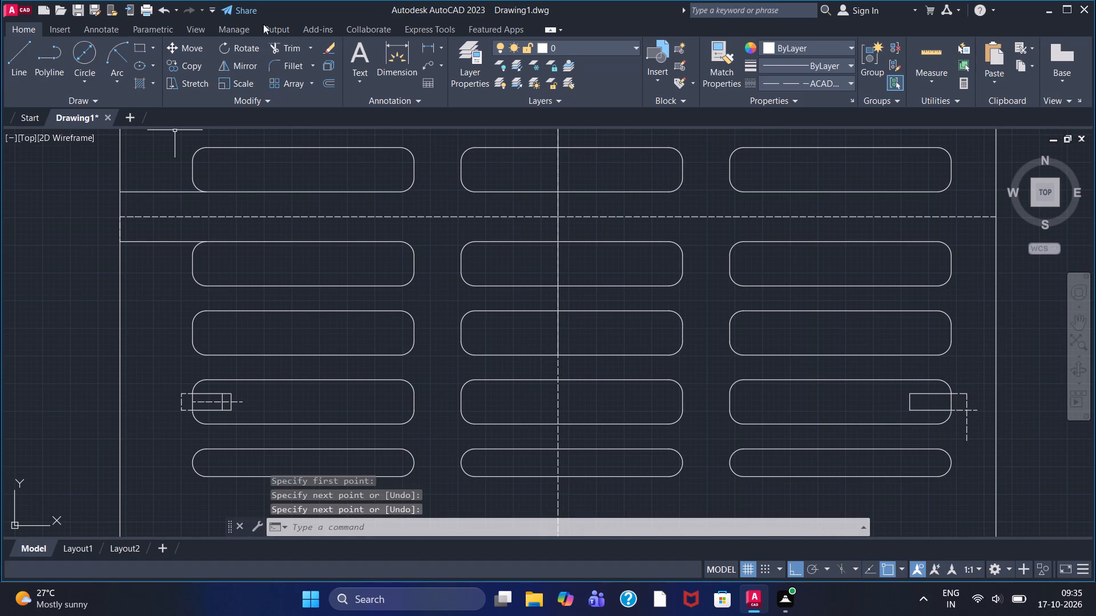
Trim the lower dashed line's outer overhang and the dashed vertical line below it, leaving a square corner outside the slot.
click(280, 44)
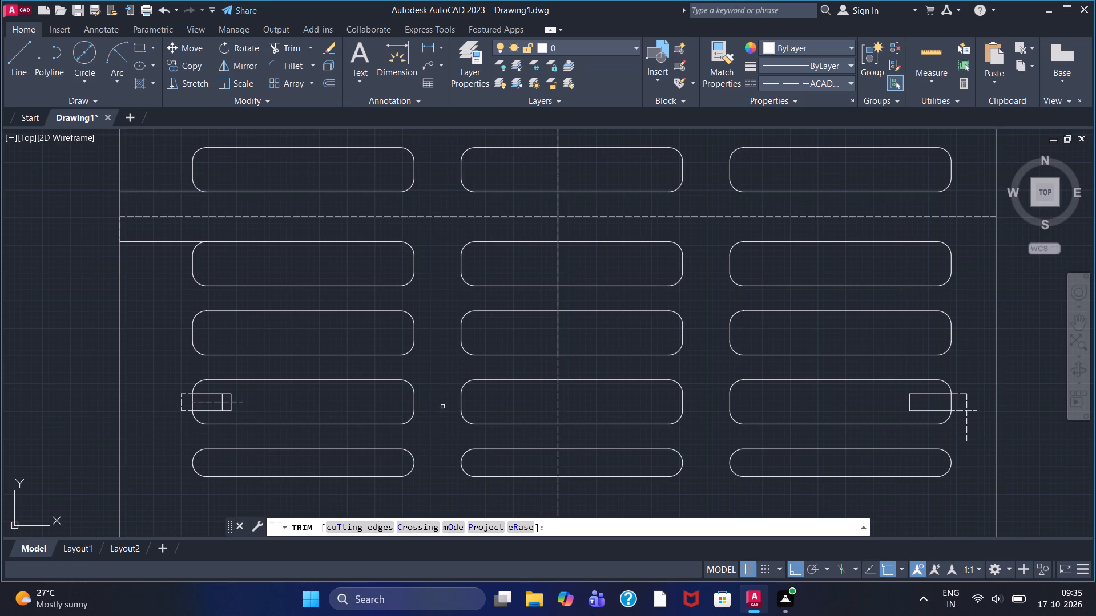
scroll(976, 421, up, 2)
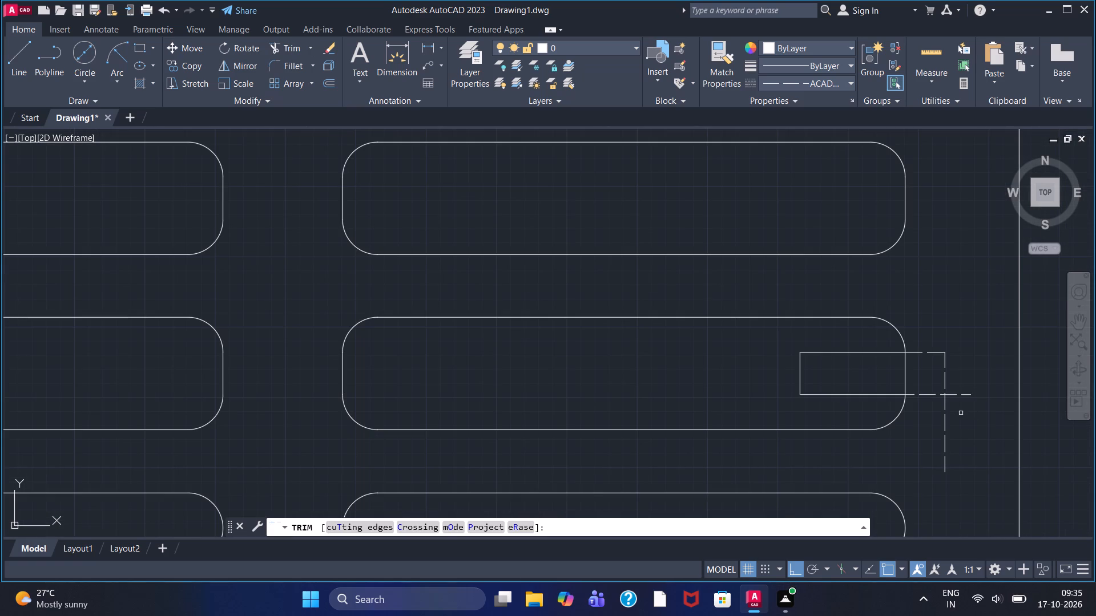
click(970, 394)
click(945, 435)
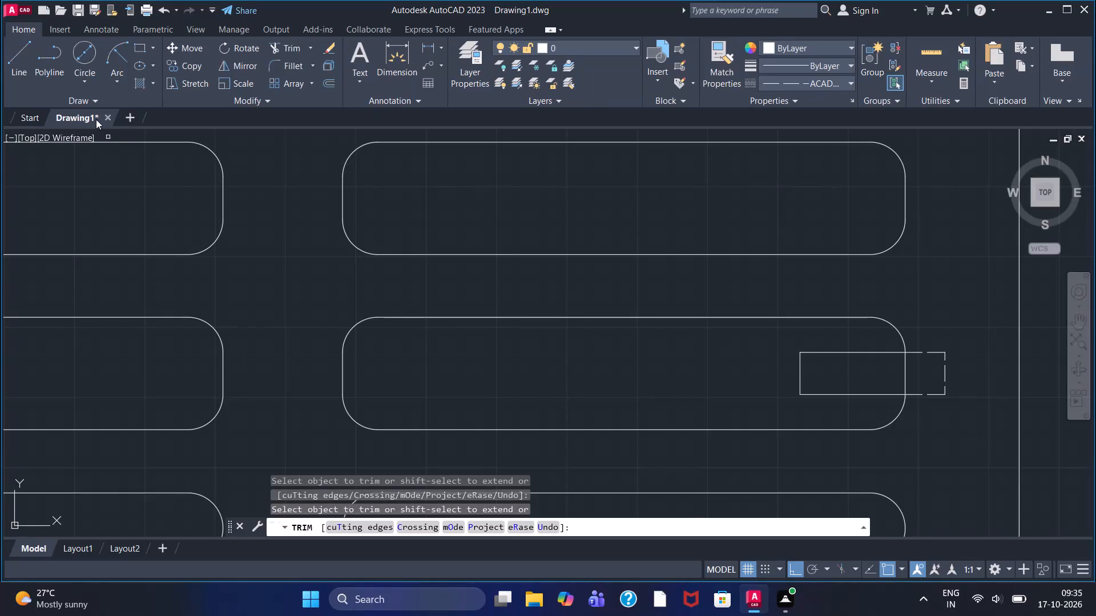
Draw a dashed horizontal centreline through the right connector rectangle from its inner edge's midpoint, and trim it at the dashed outer edge.
click(21, 63)
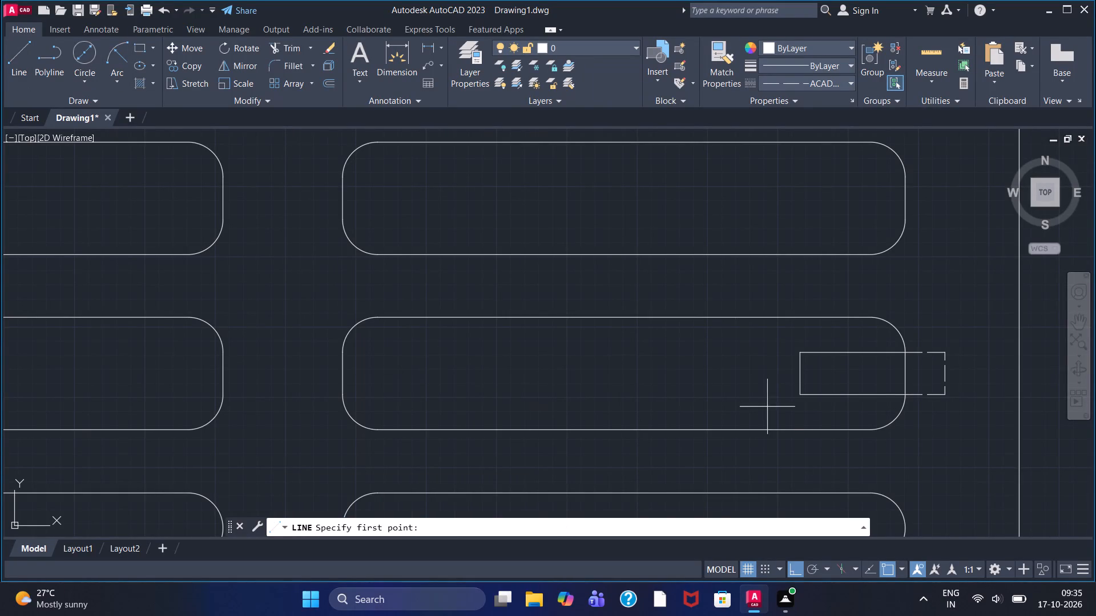
click(797, 376)
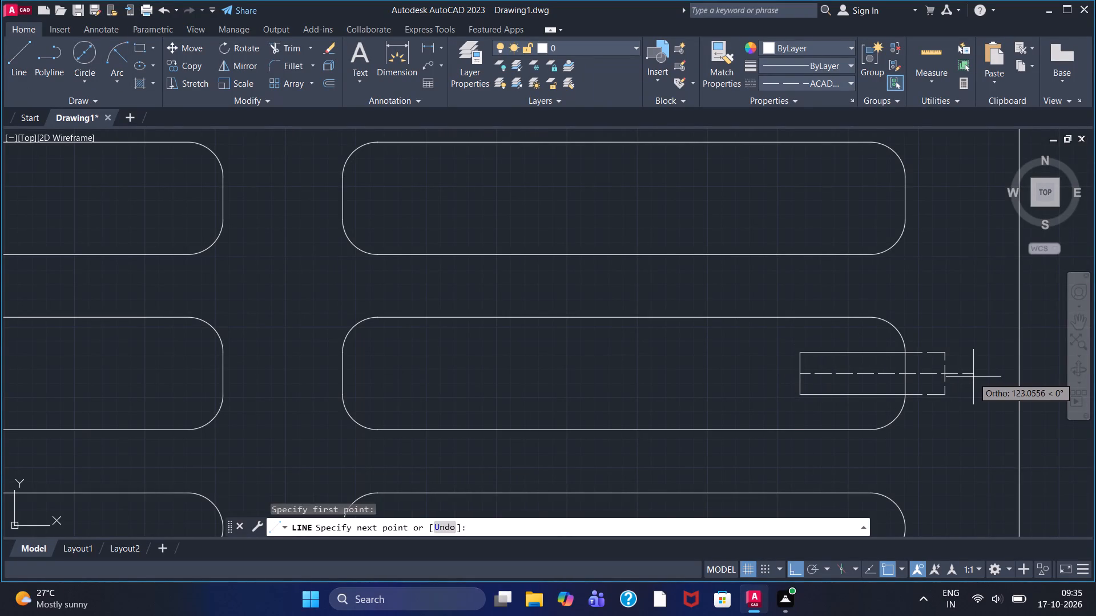
click(973, 377)
right_click(968, 359)
click(980, 366)
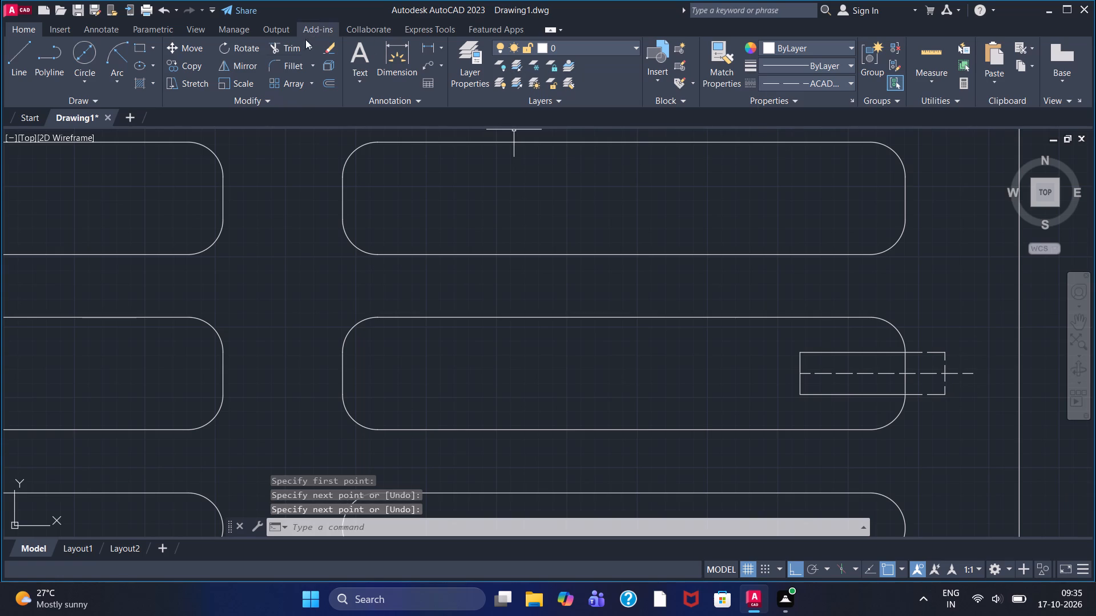
click(295, 51)
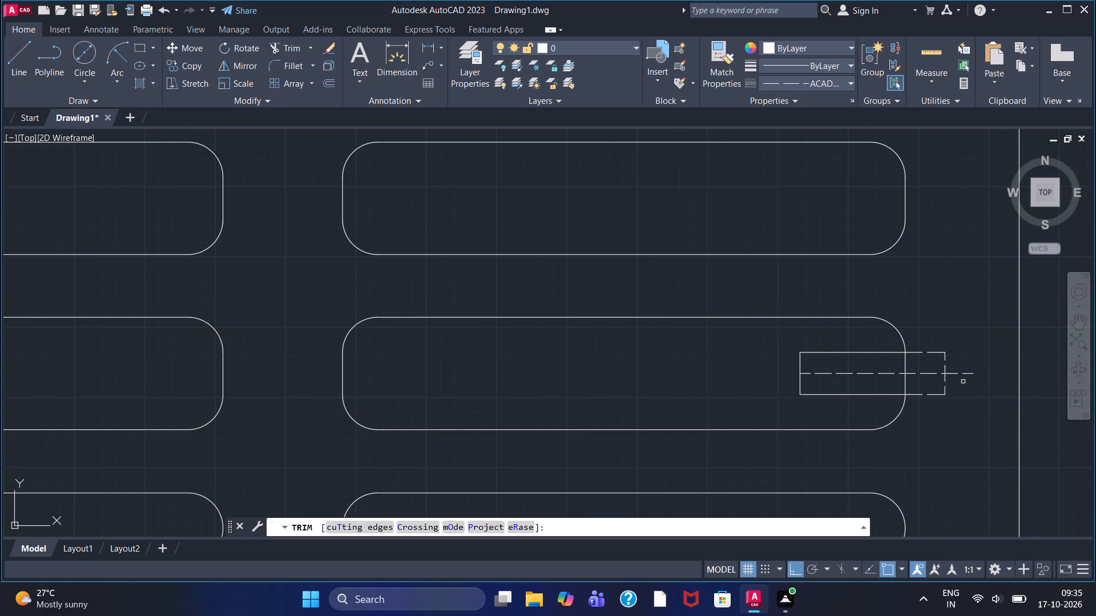
click(967, 375)
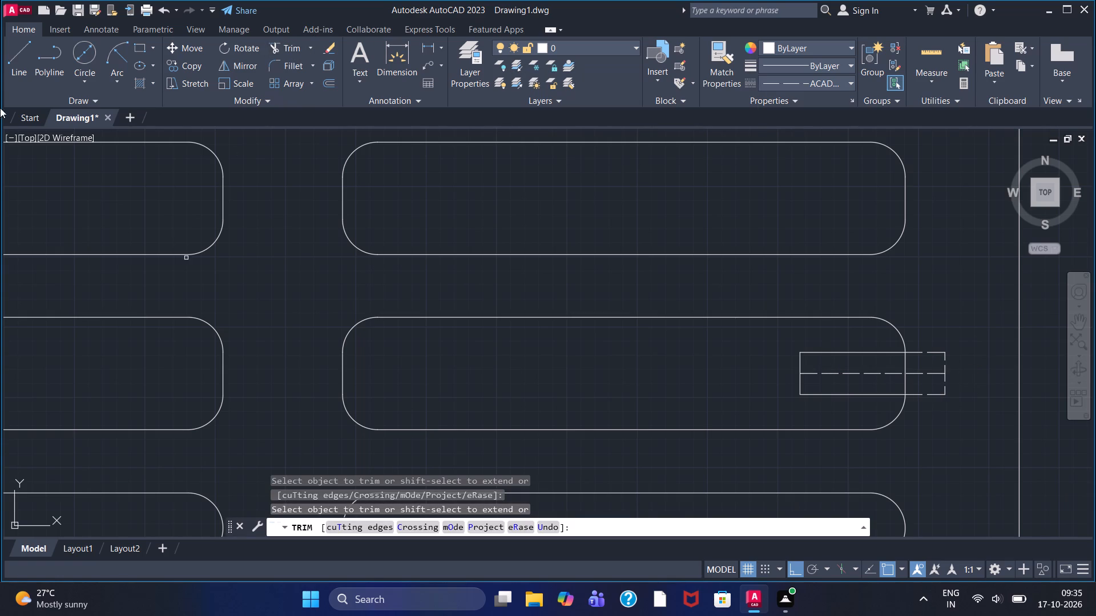
With the linetype set to ByLayer, draw a vertical divider line across the right connector rectangle near its inner end, overshooting both long edges.
click(783, 82)
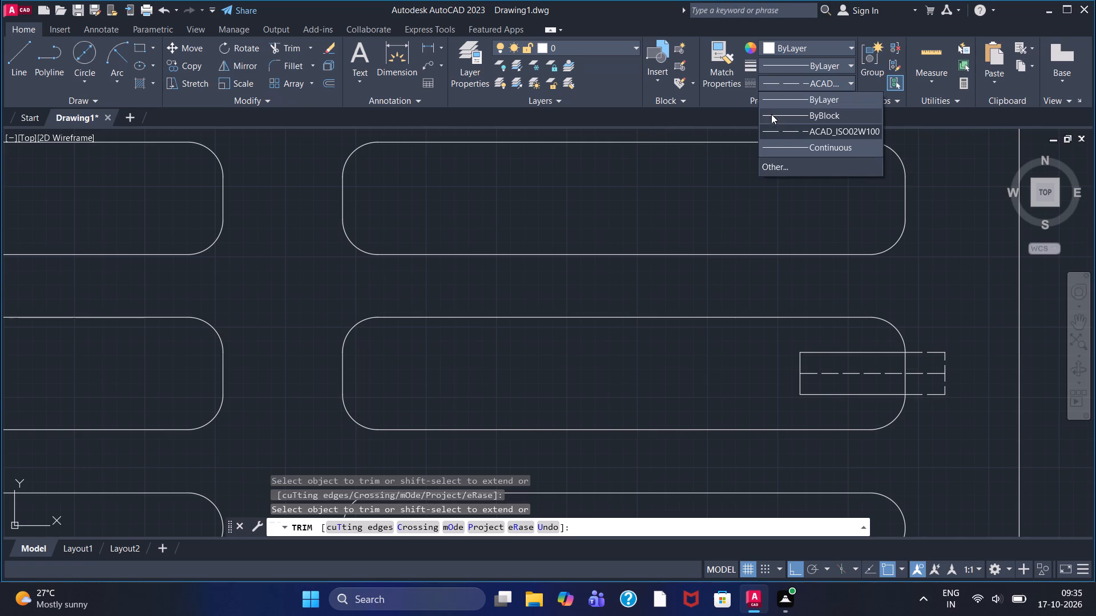
click(780, 133)
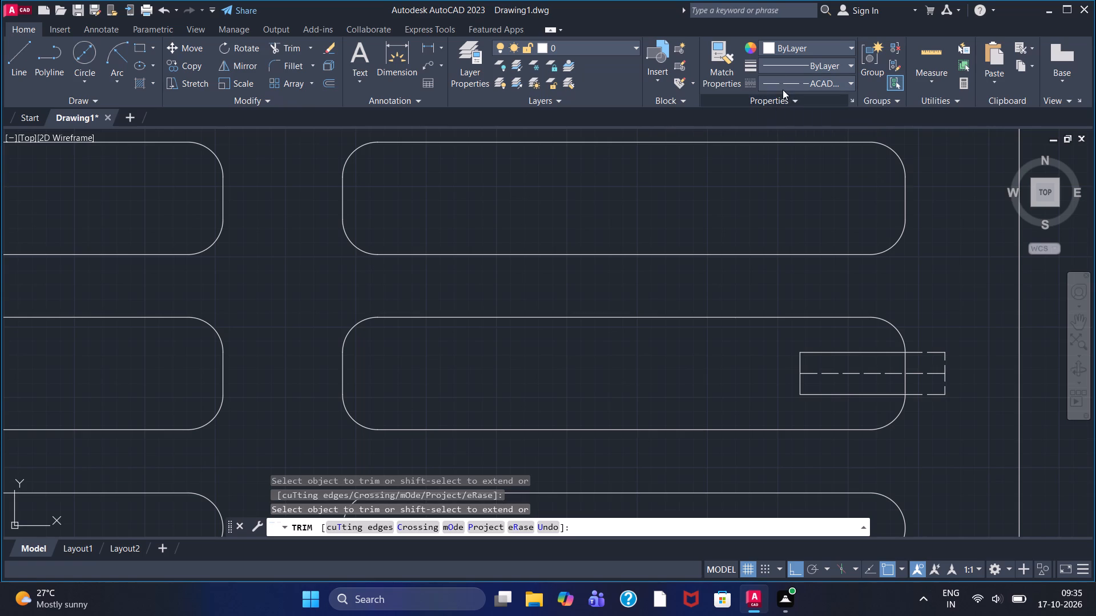
click(783, 90)
click(793, 103)
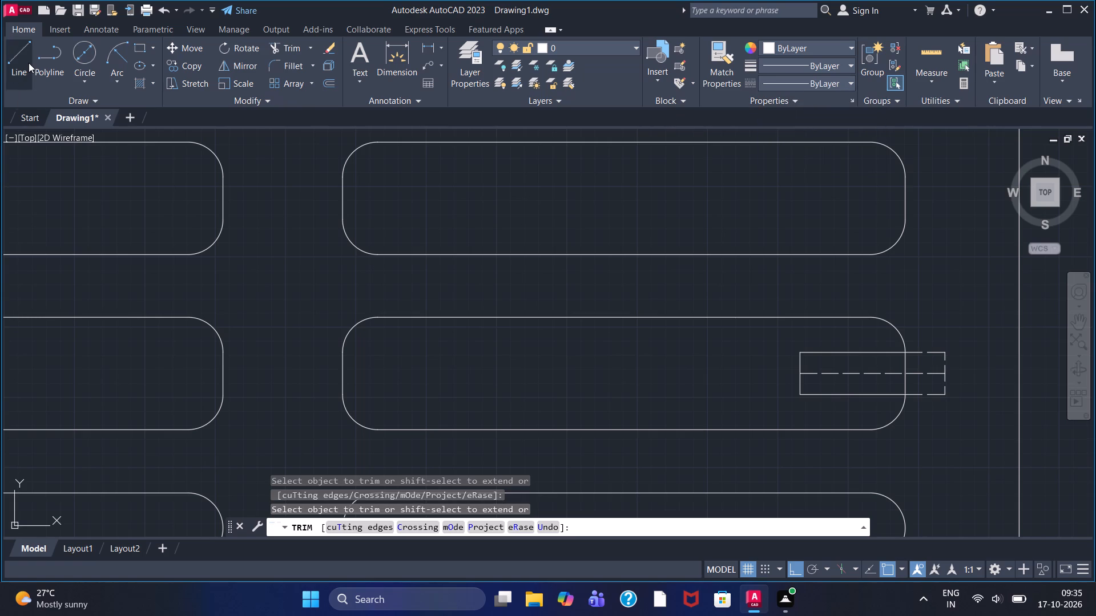
click(29, 63)
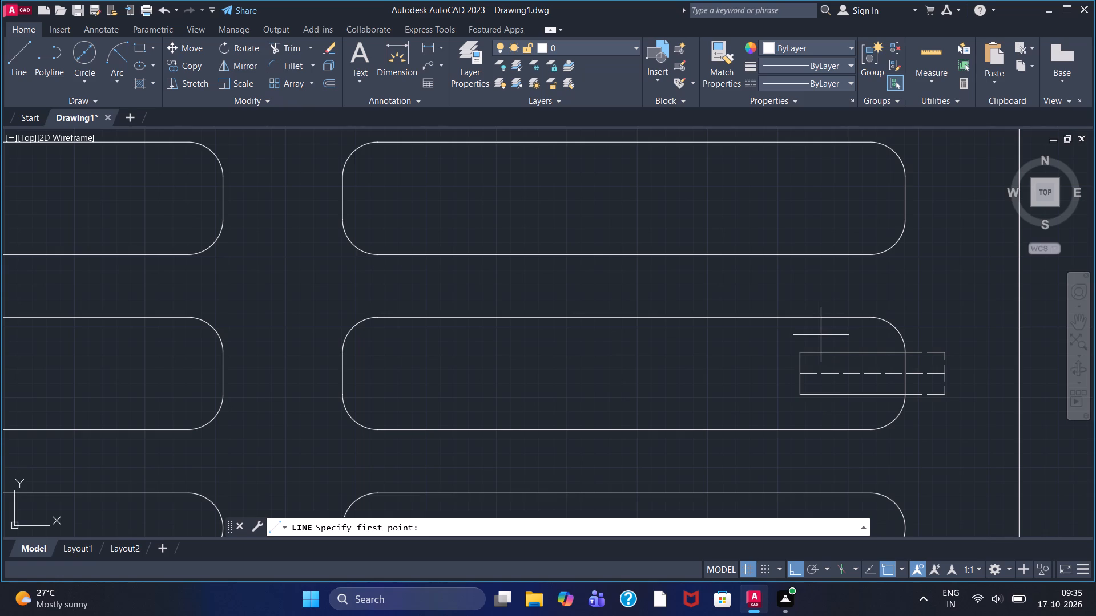
click(821, 335)
click(812, 454)
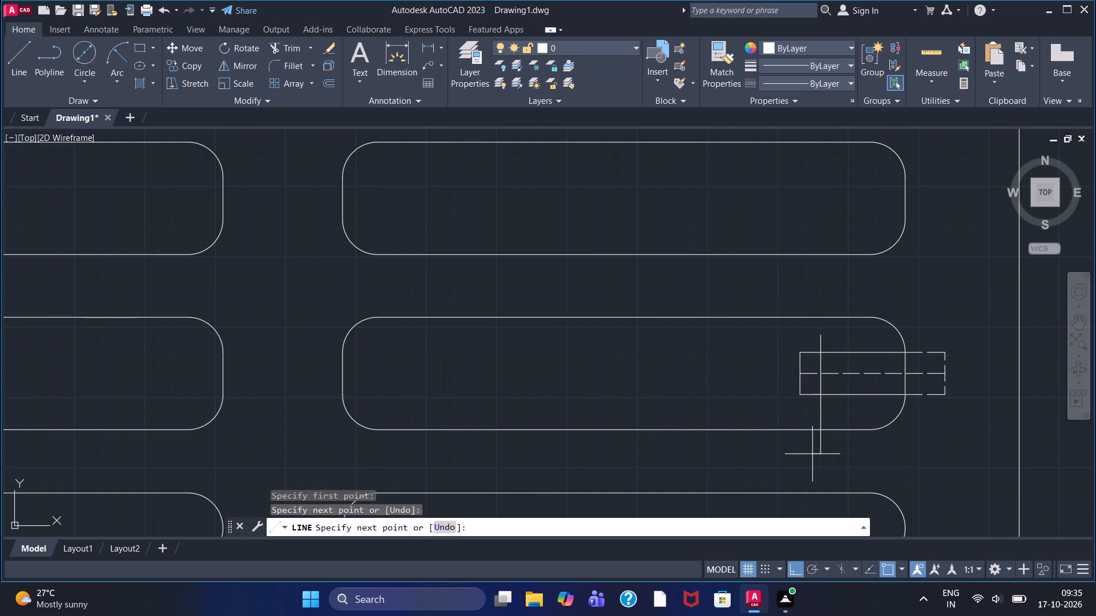
right_click(812, 454)
click(845, 292)
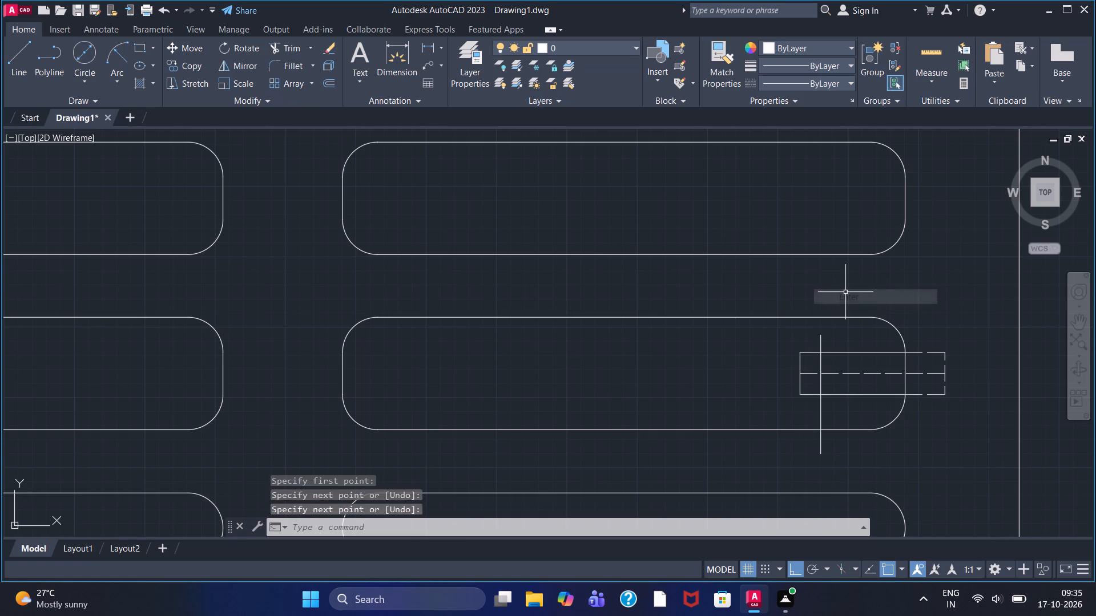
Trim the divider line's overhangs above and below the right connector rectangle, including the piece below the slot.
click(285, 51)
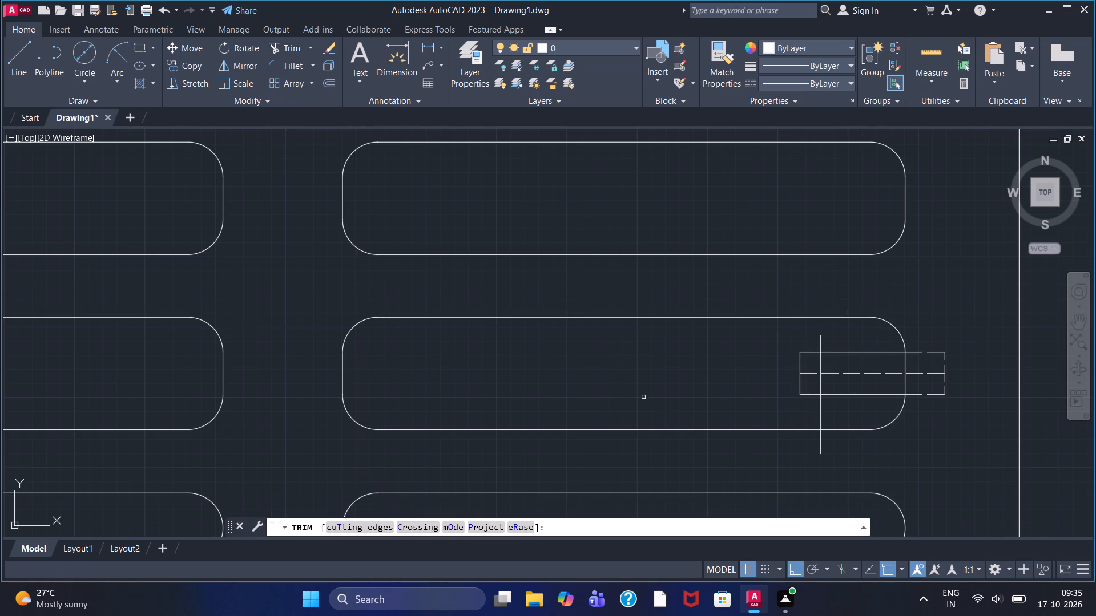
click(820, 341)
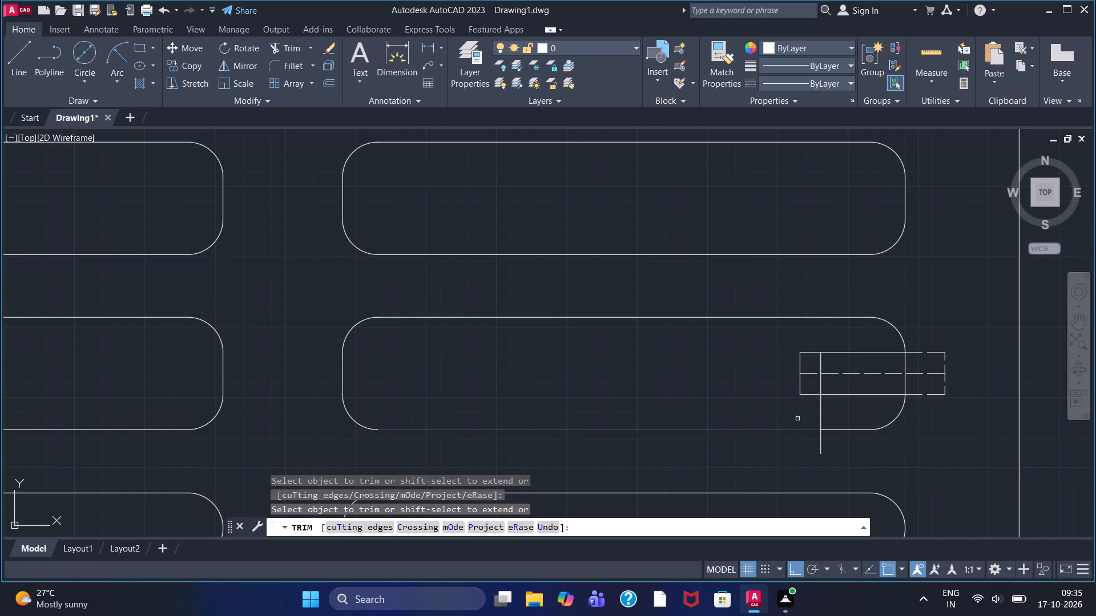
click(820, 411)
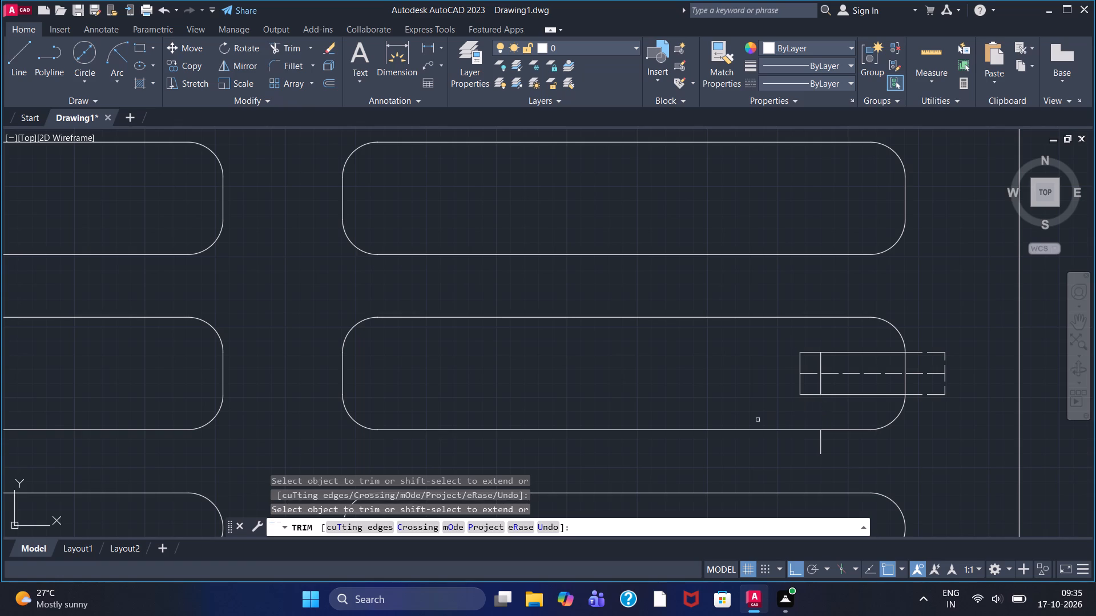
click(823, 449)
scroll(534, 298, down, 2)
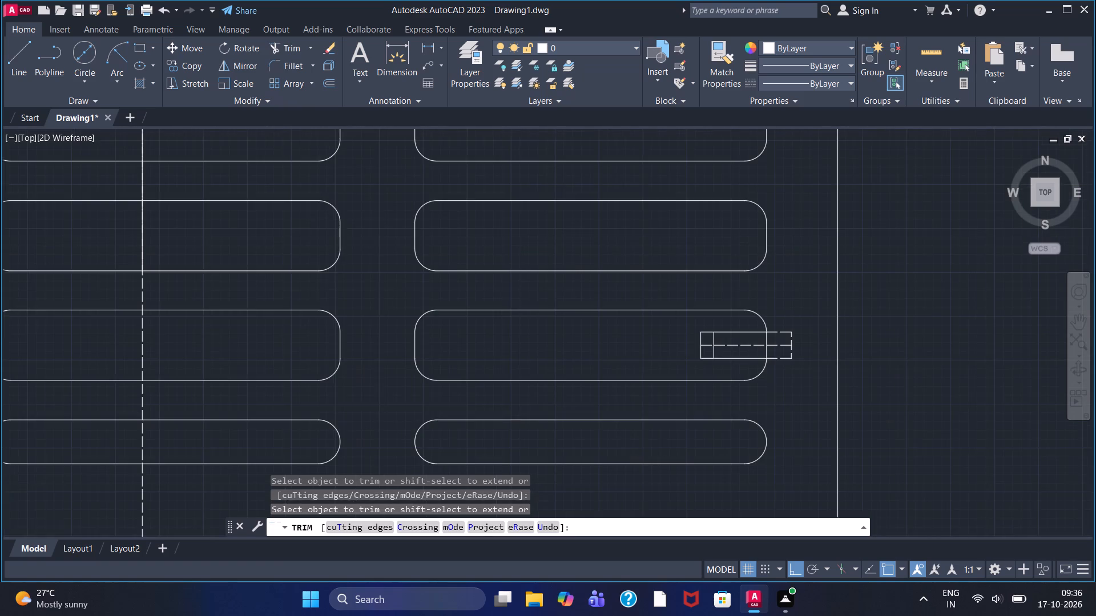
scroll(543, 293, down, 1)
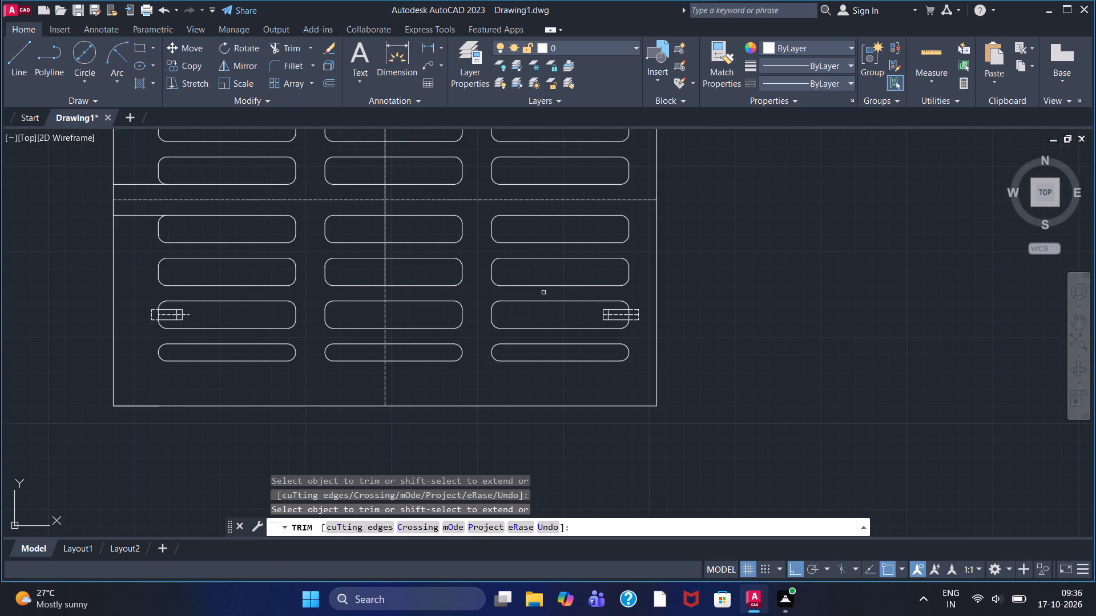
scroll(543, 293, up, 1)
scroll(543, 293, down, 2)
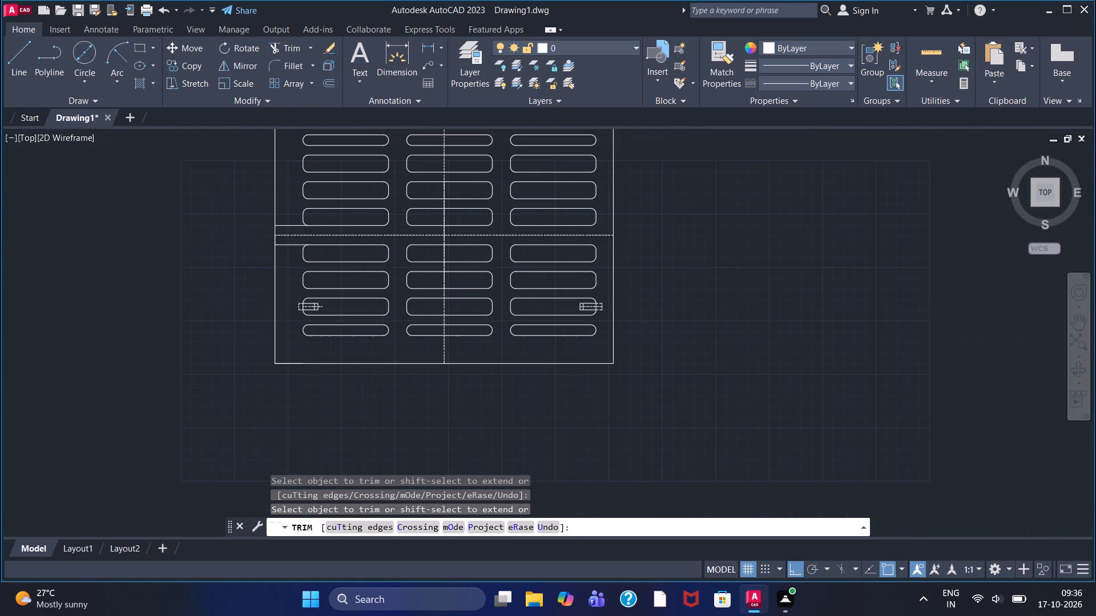
key(Escape)
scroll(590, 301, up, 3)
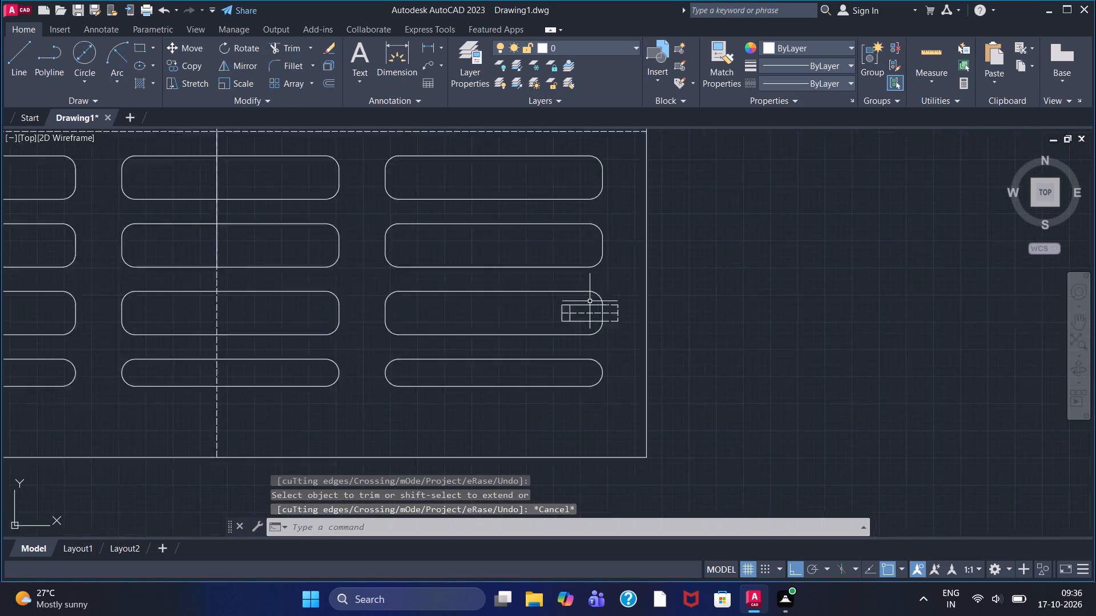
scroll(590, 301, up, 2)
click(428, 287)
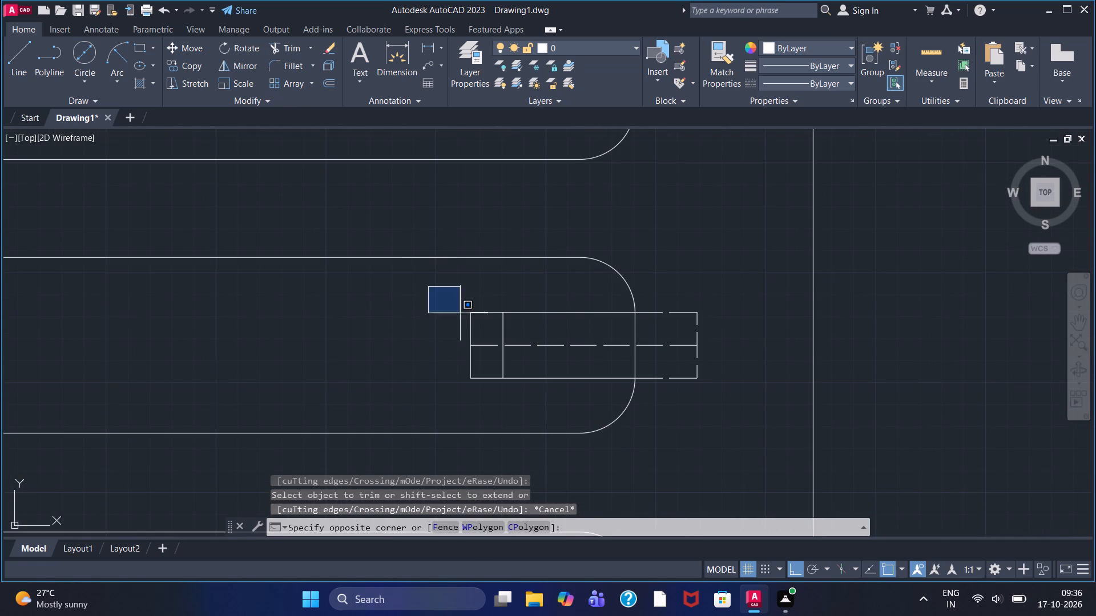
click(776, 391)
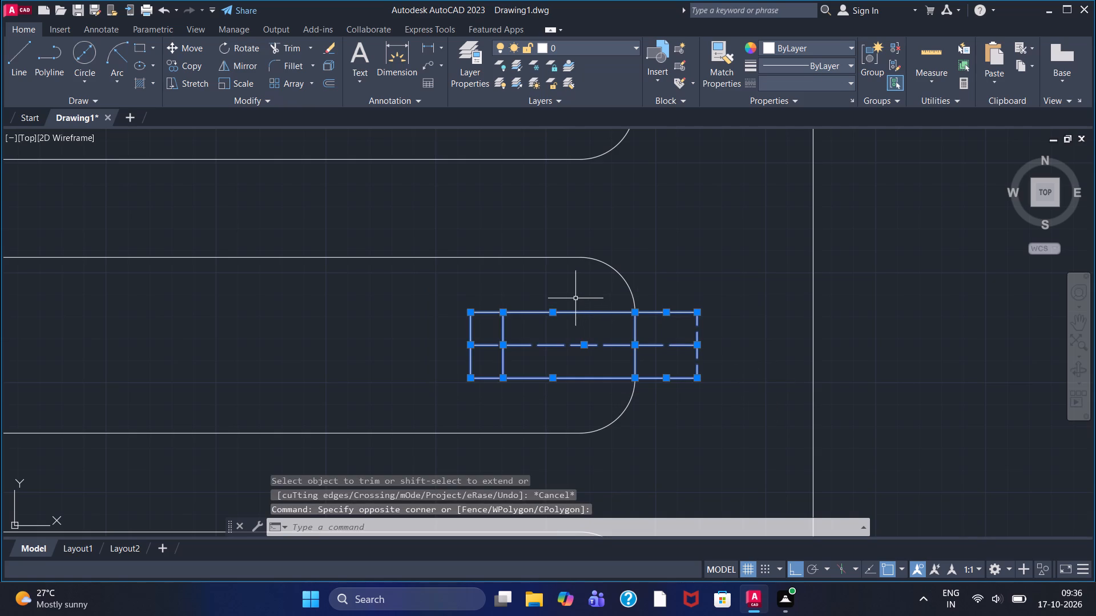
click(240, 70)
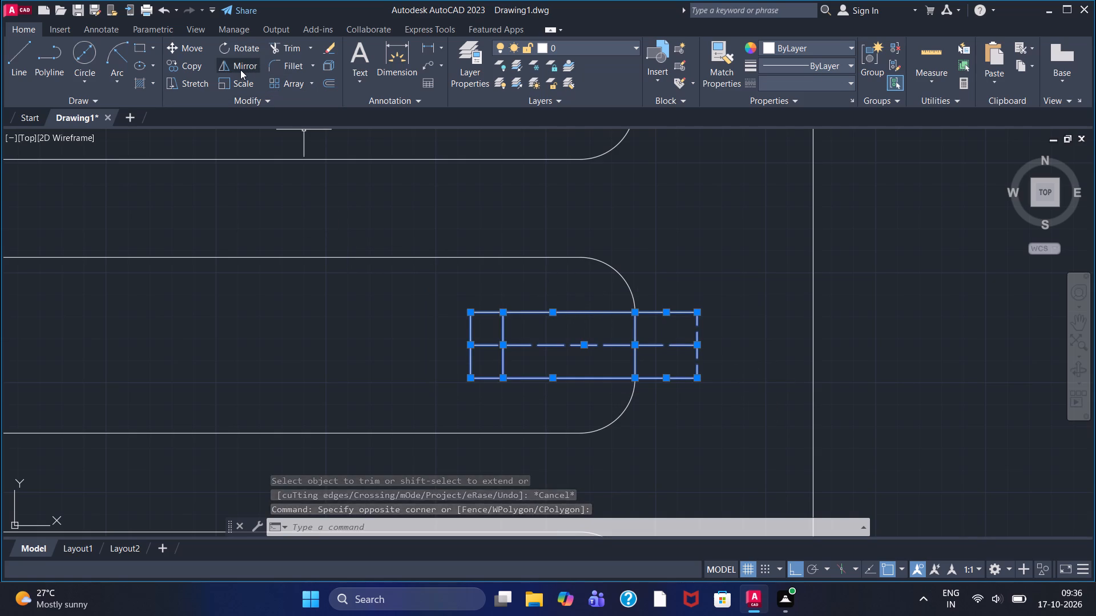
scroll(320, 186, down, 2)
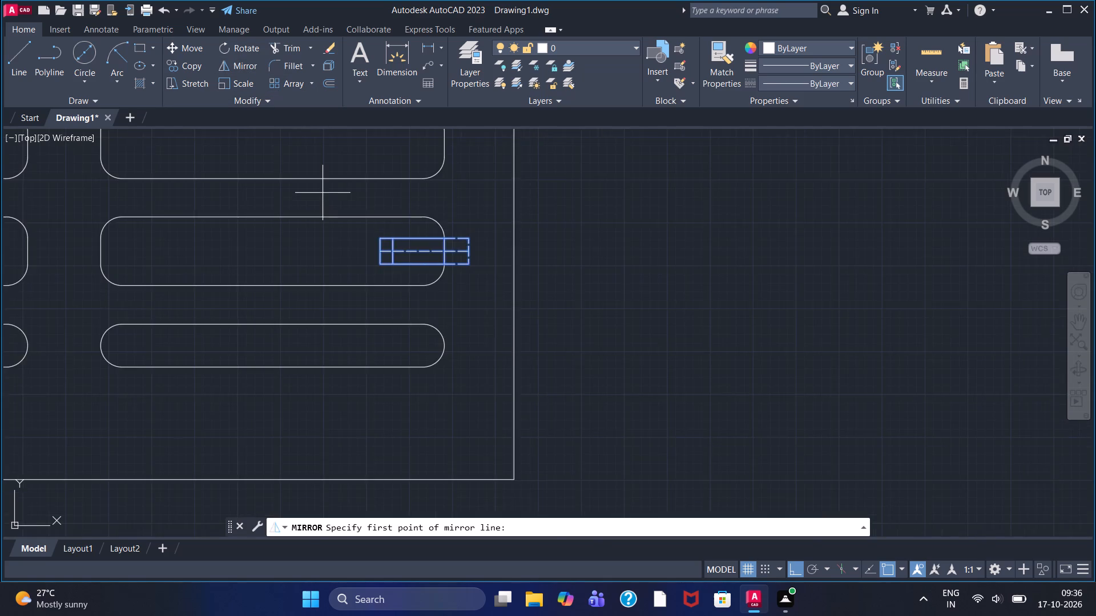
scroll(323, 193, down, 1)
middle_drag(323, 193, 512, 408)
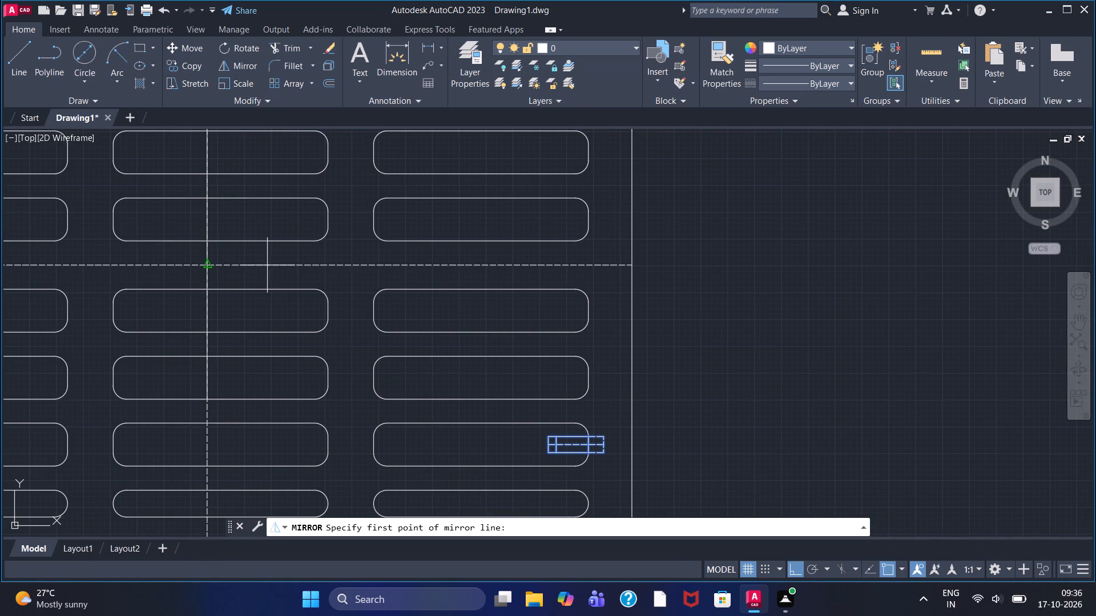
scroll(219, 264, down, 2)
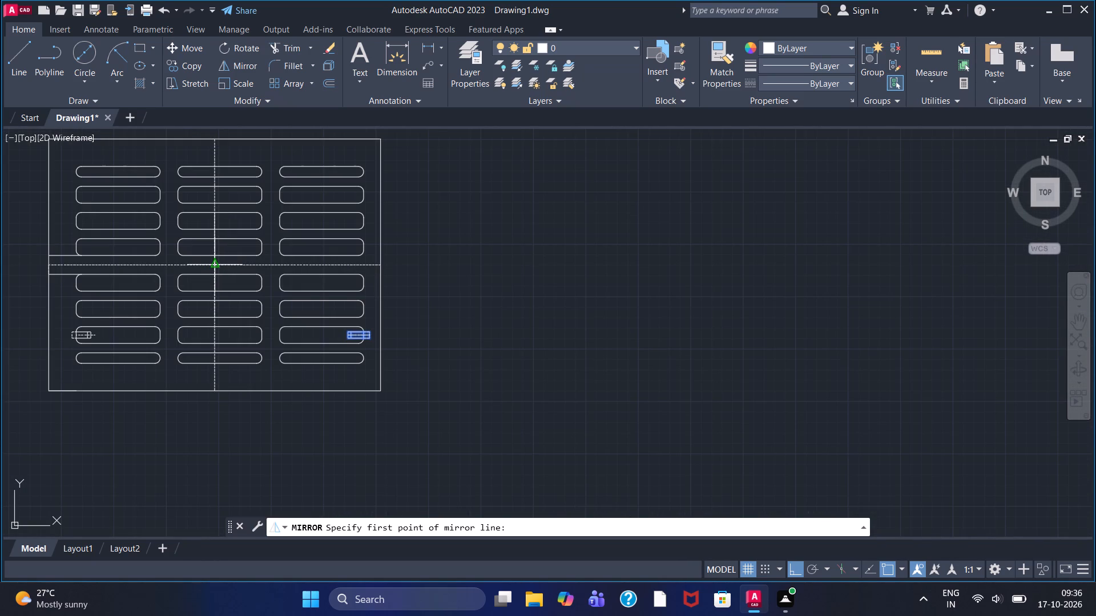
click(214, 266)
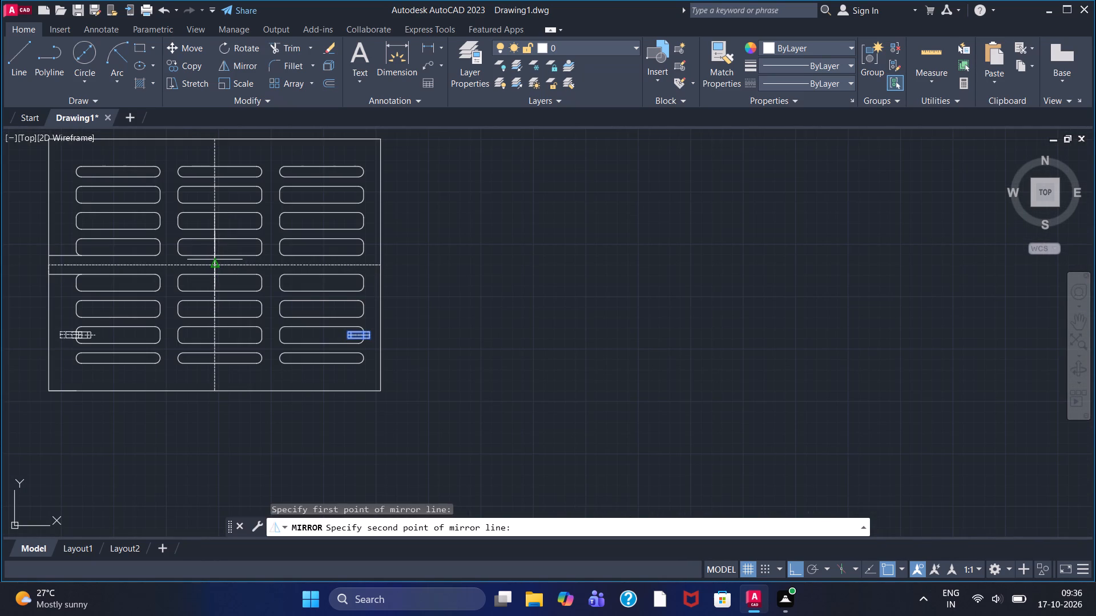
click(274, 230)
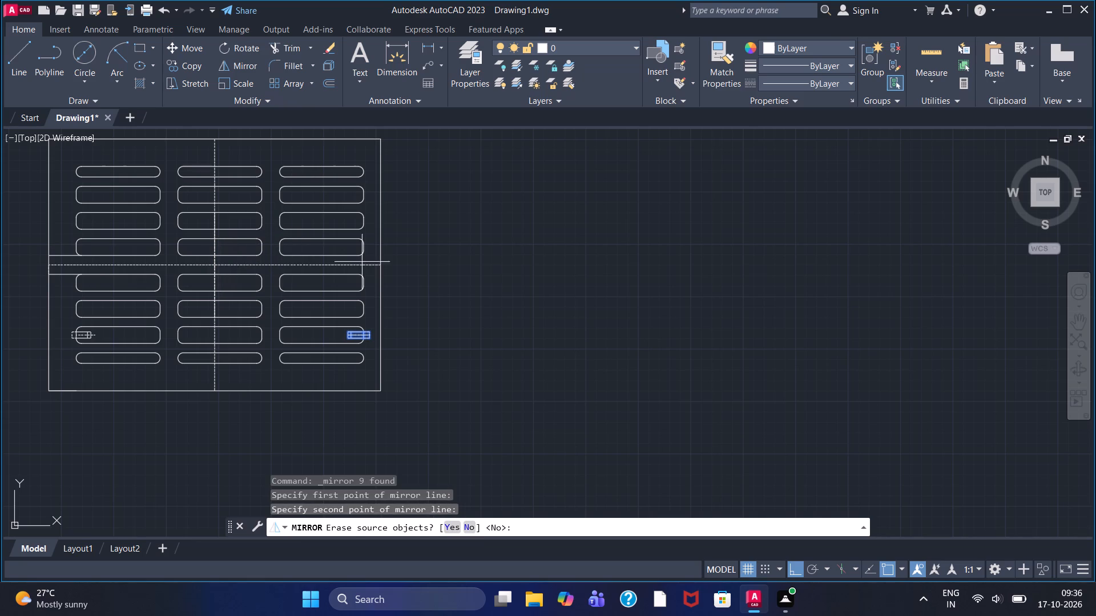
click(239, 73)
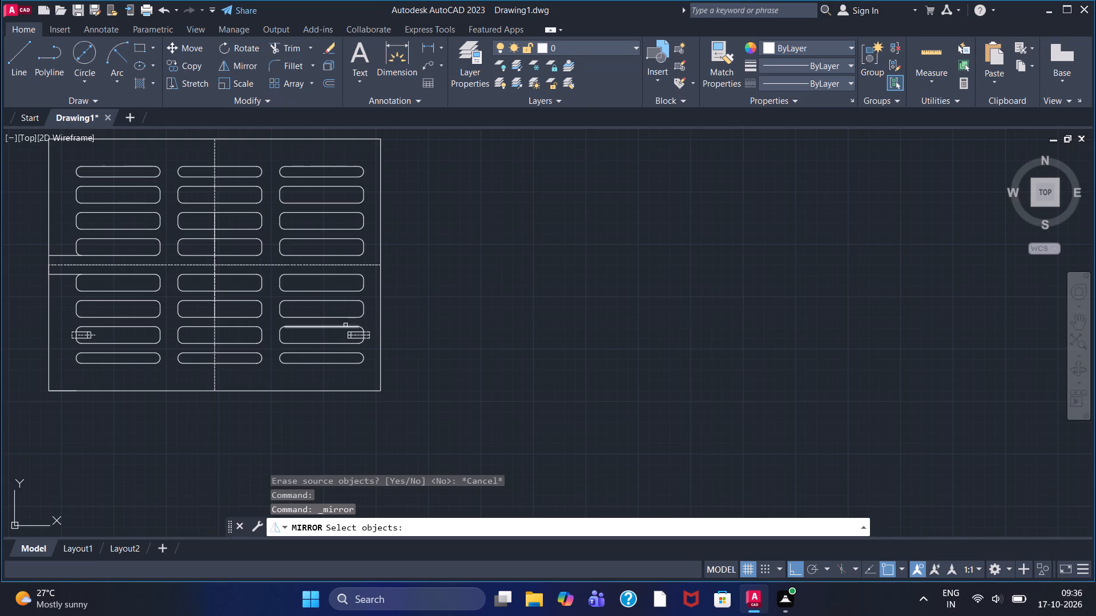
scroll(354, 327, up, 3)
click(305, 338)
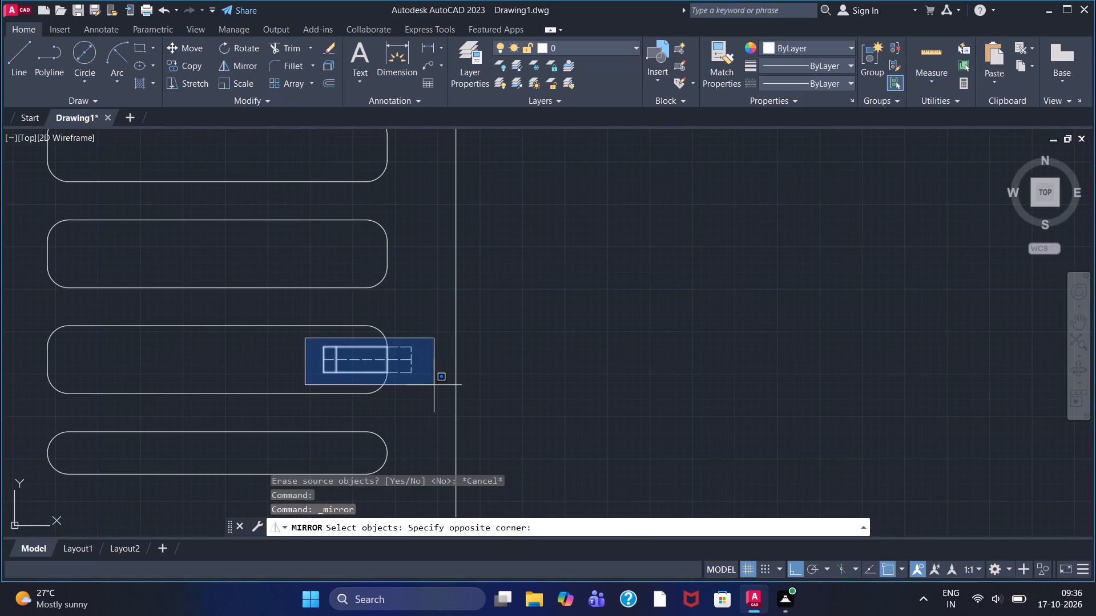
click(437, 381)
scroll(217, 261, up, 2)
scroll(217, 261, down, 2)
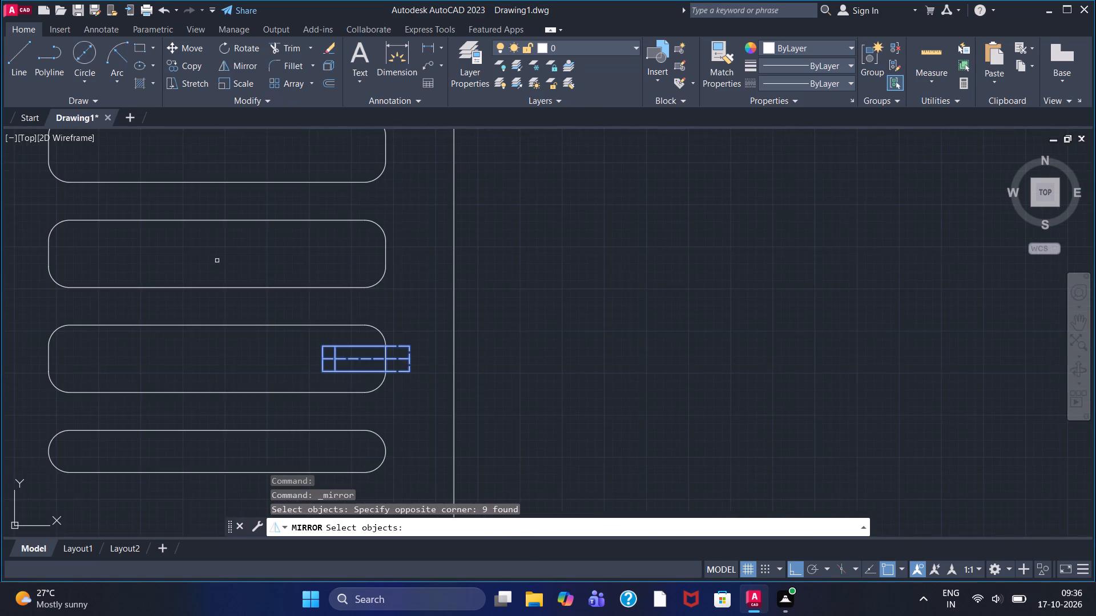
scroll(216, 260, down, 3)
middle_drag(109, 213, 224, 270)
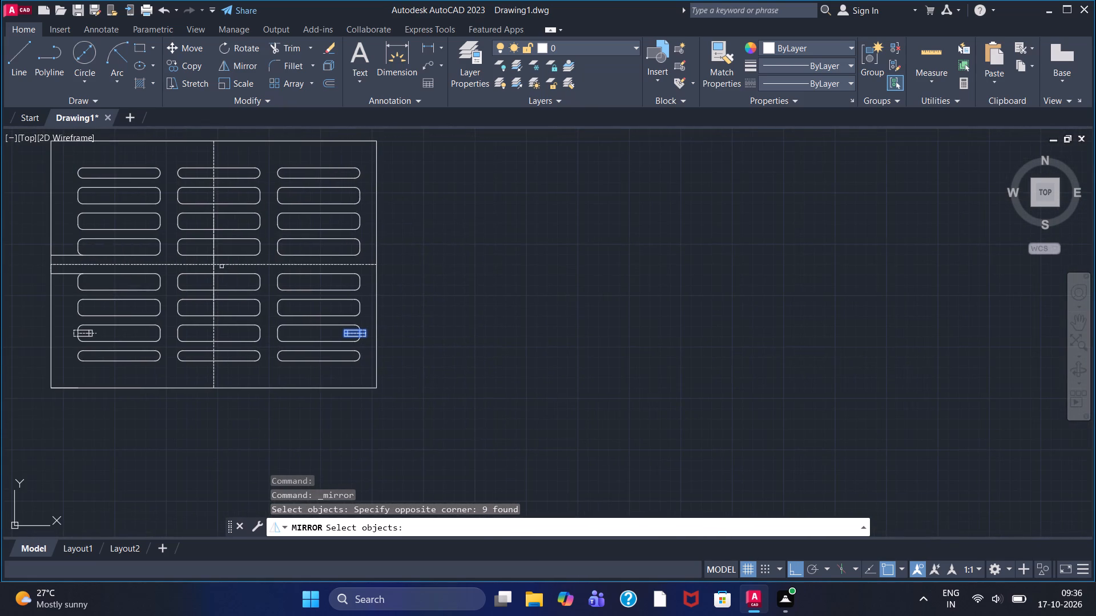
Mirror the complete right connector detail about the horizontal centreline into the upper half, keeping the source objects.
double_click(247, 63)
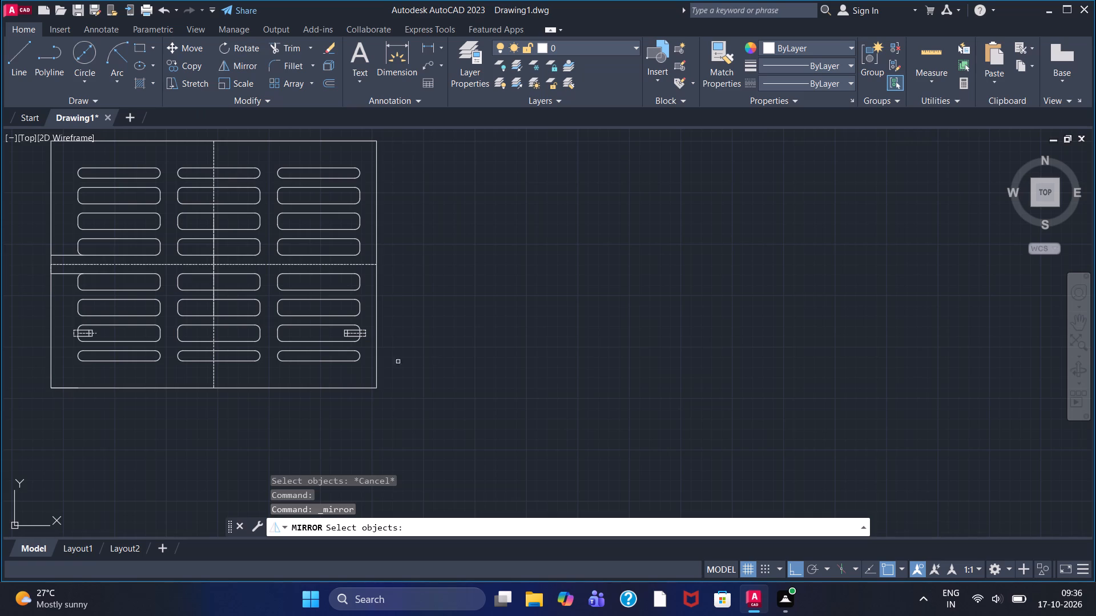
scroll(335, 325, up, 3)
click(358, 335)
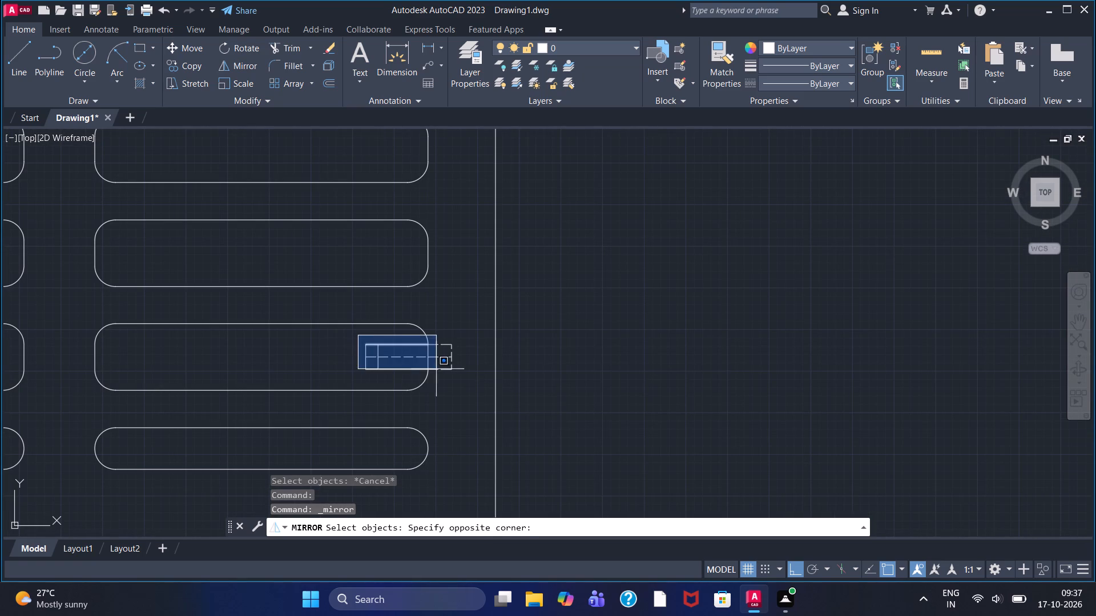
click(474, 378)
key(Return)
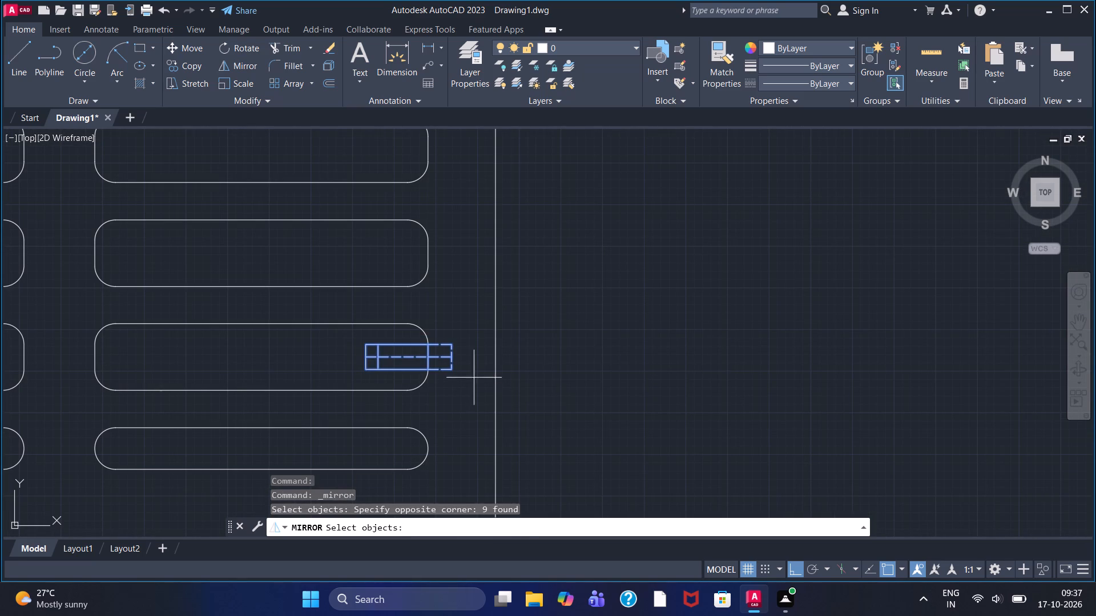
scroll(226, 245, down, 2)
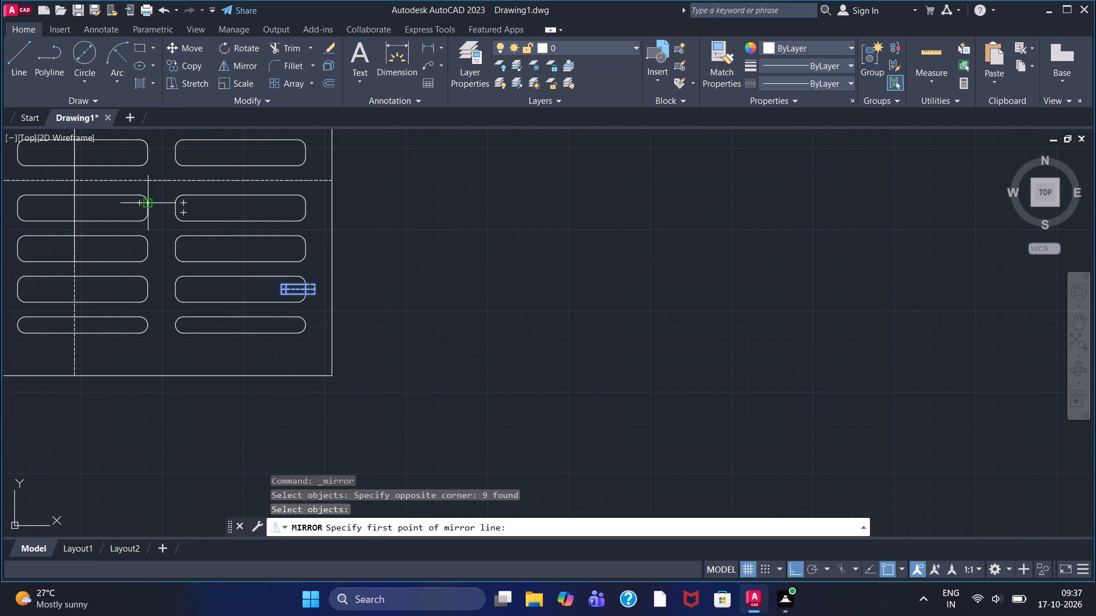
click(72, 182)
scroll(72, 182, down, 2)
middle_drag(72, 181, 281, 331)
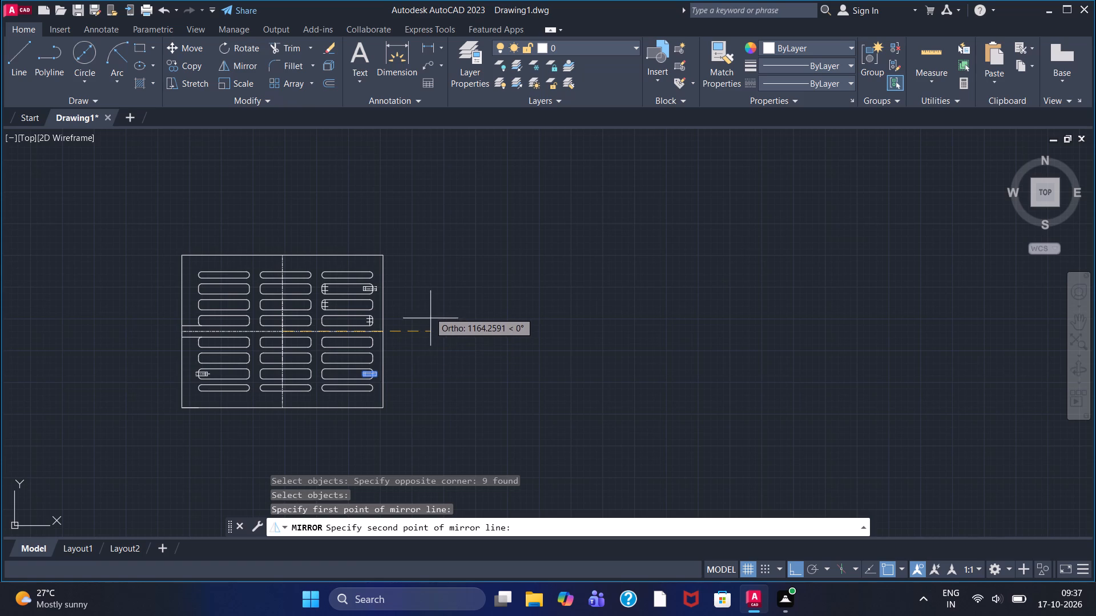
scroll(378, 309, up, 2)
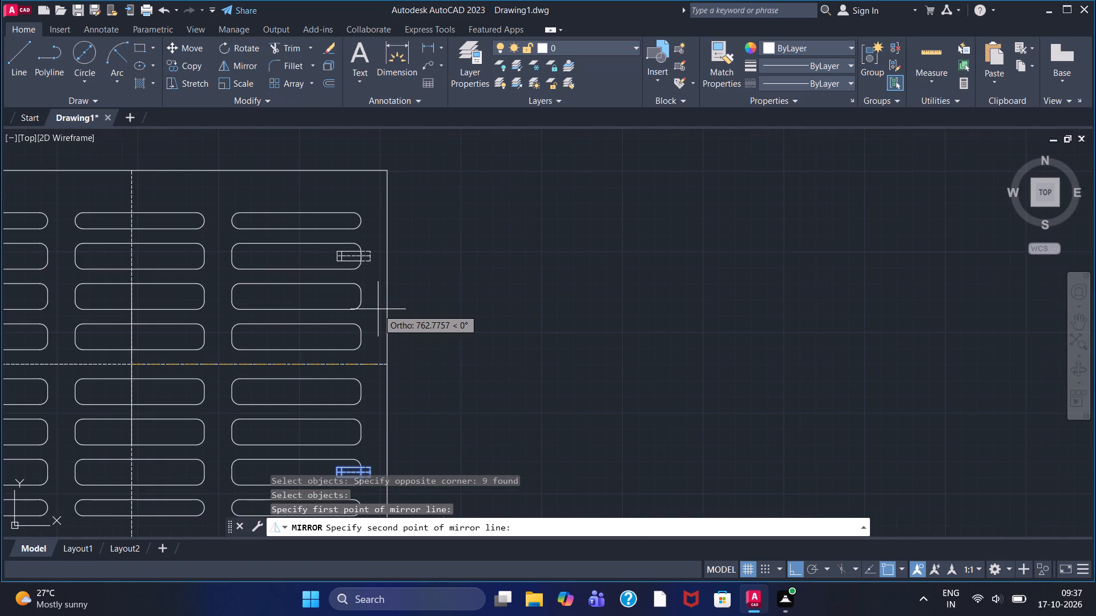
click(378, 309)
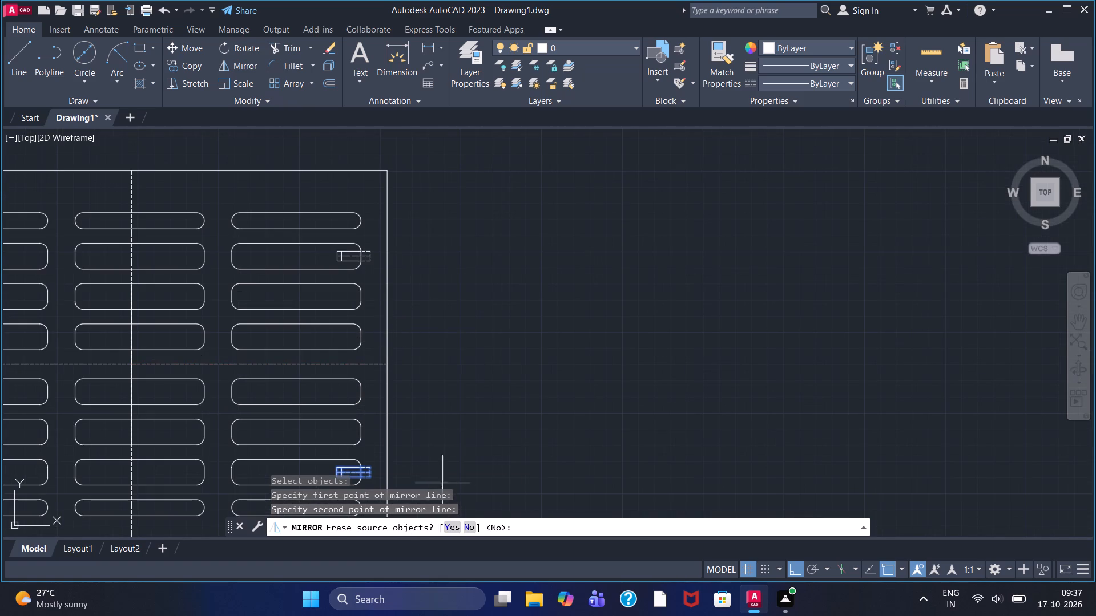
click(467, 528)
scroll(313, 427, down, 1)
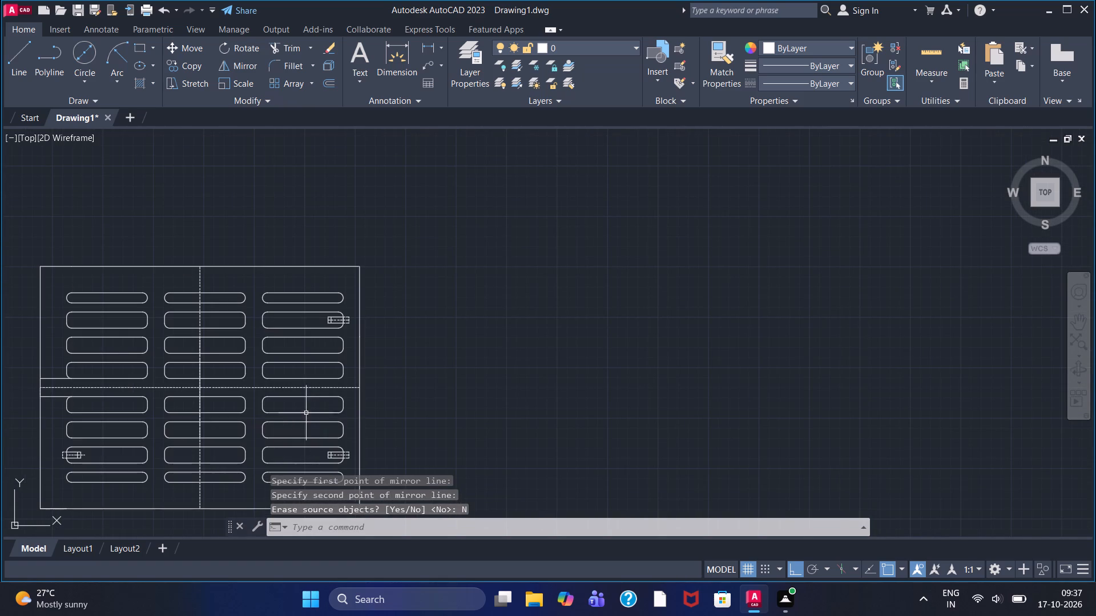
key(Escape)
Mirror the complete left connector detail, including its centreline, about the horizontal centreline into the upper half, keeping the source objects.
scroll(116, 399, up, 2)
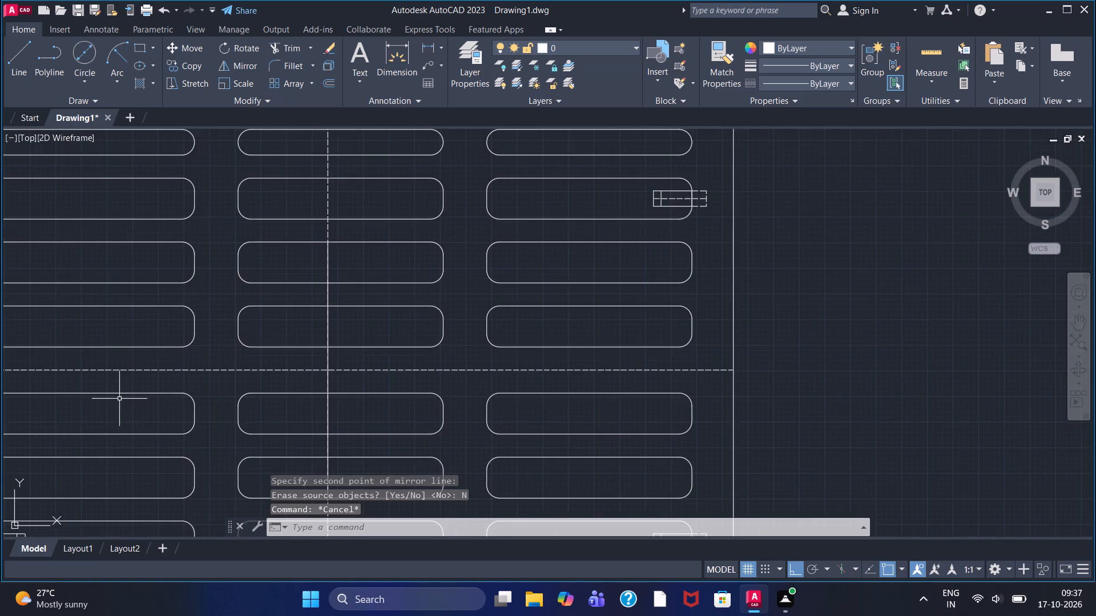
scroll(152, 394, down, 2)
middle_drag(155, 393, 322, 307)
scroll(319, 307, down, 1)
scroll(303, 331, up, 2)
scroll(246, 375, up, 1)
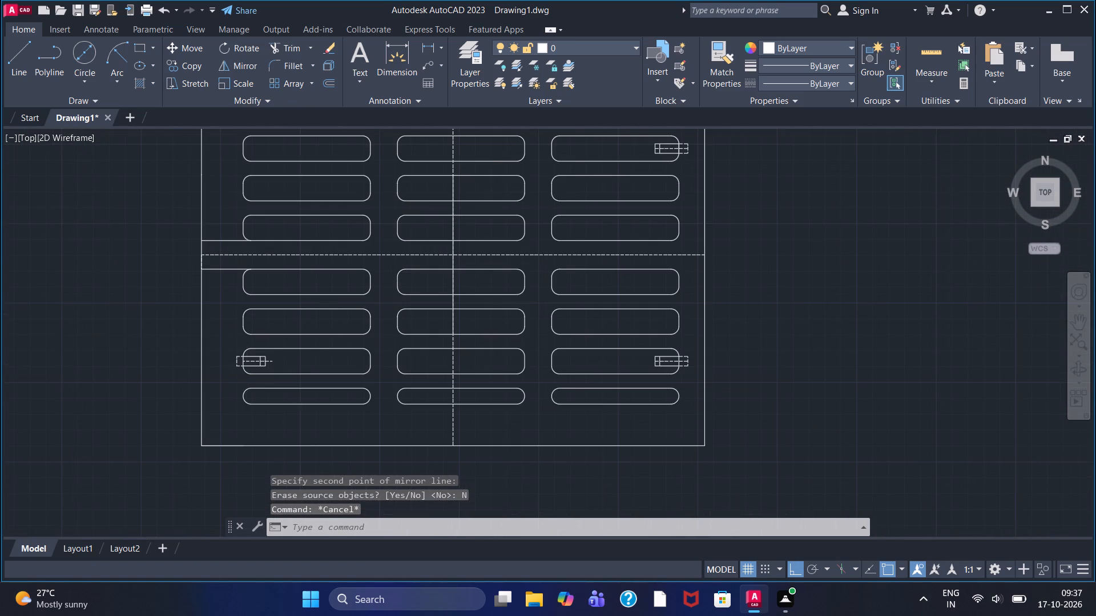
scroll(248, 373, up, 1)
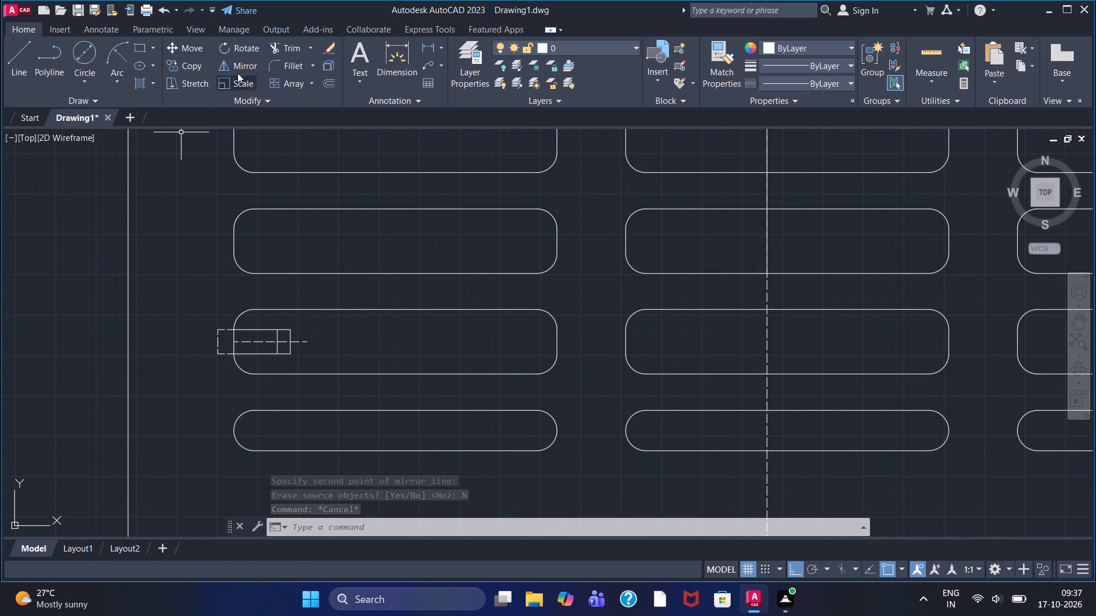
click(254, 62)
click(194, 317)
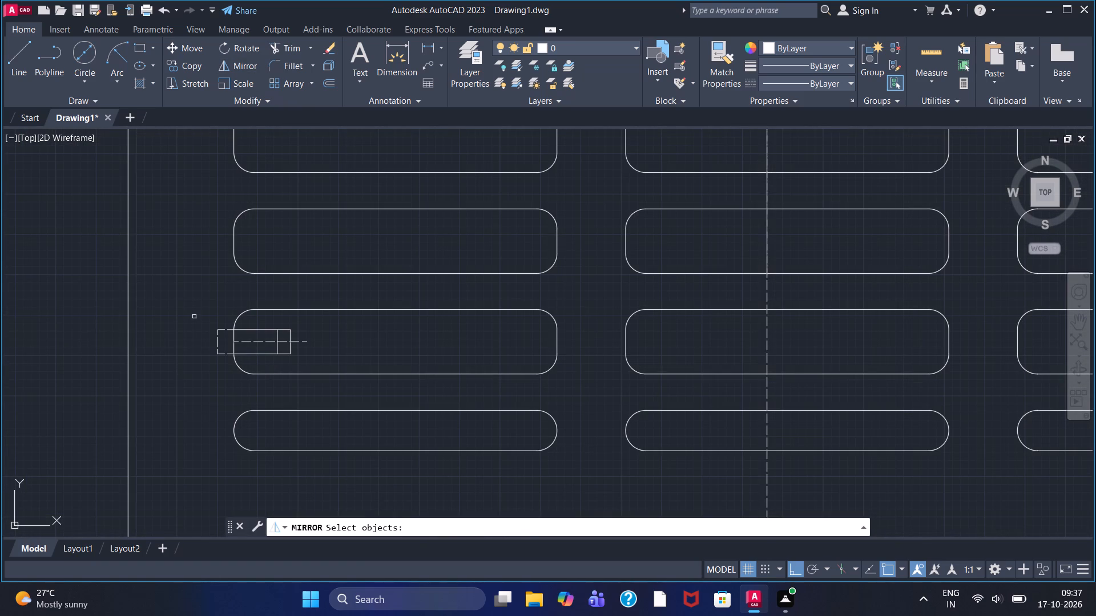
click(329, 363)
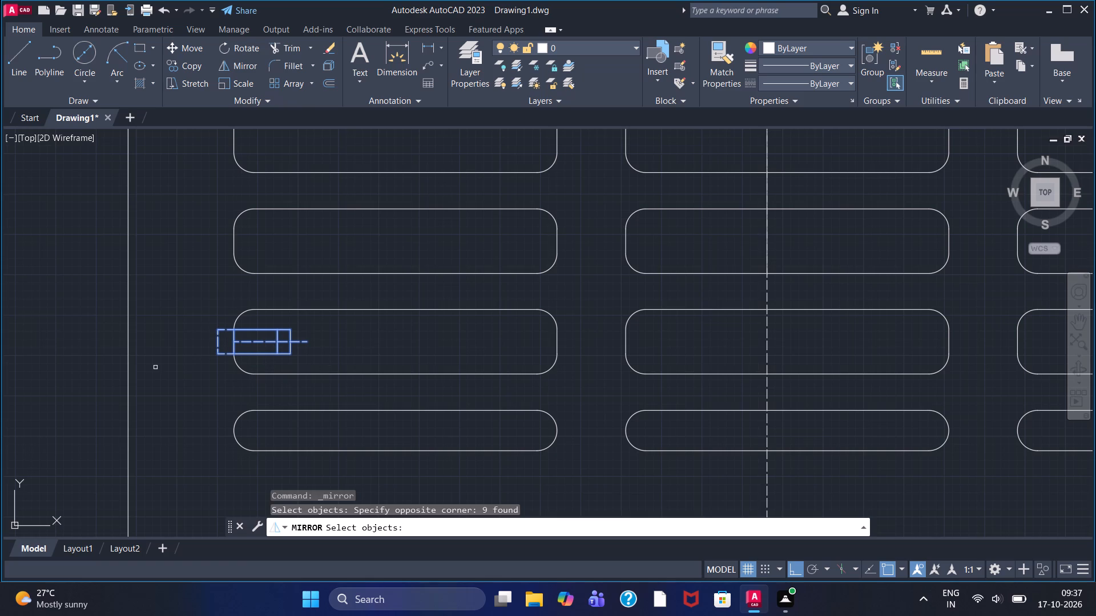
key(Return)
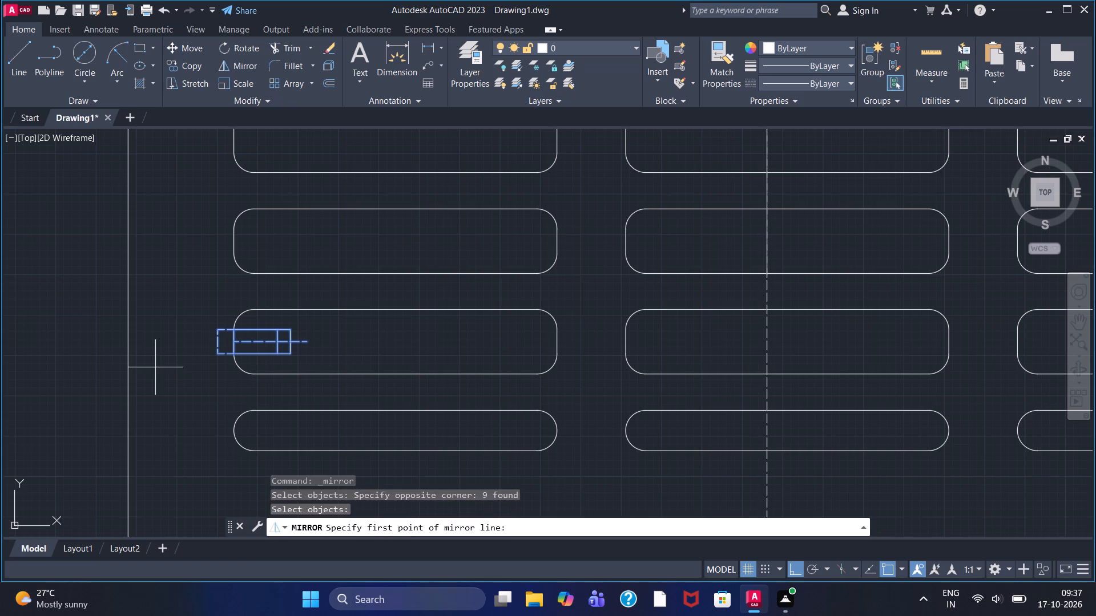
scroll(175, 310, up, 2)
scroll(175, 310, down, 4)
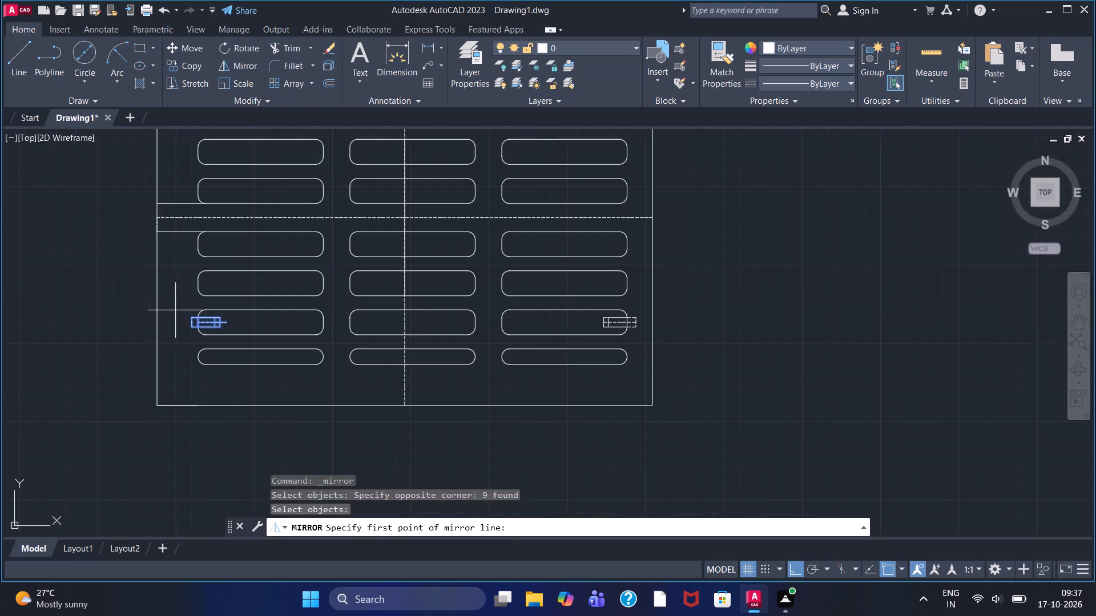
click(404, 219)
scroll(317, 203, up, 1)
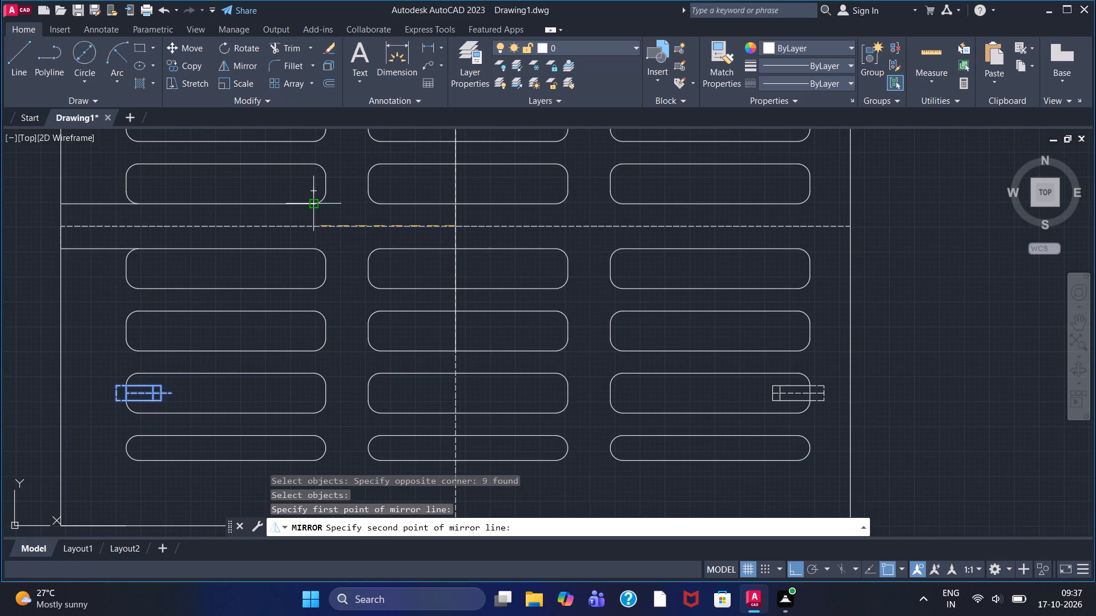
middle_drag(337, 197, 361, 341)
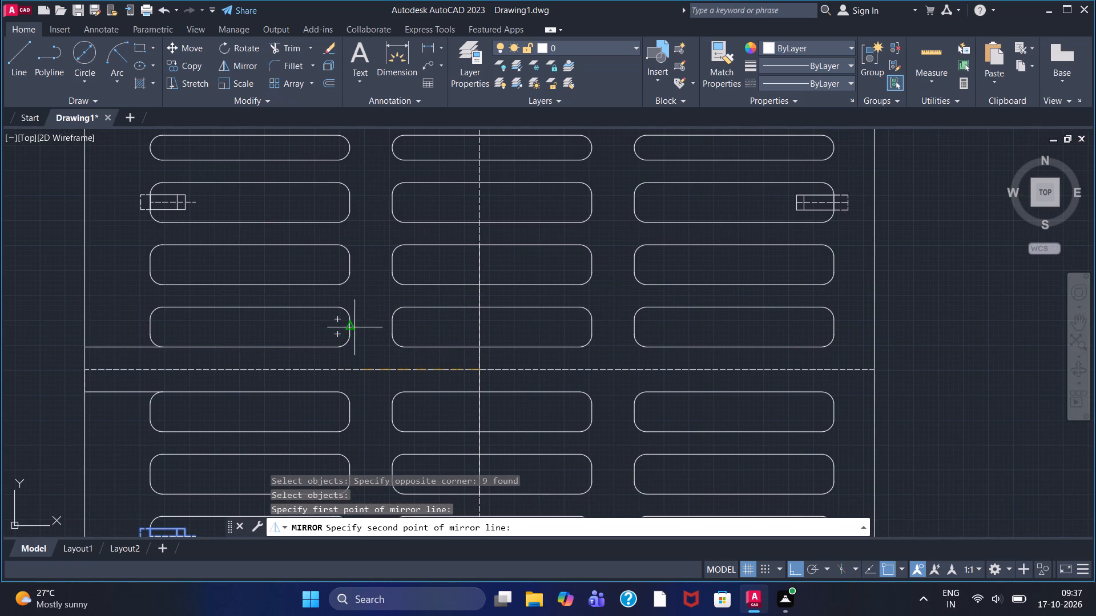
click(369, 356)
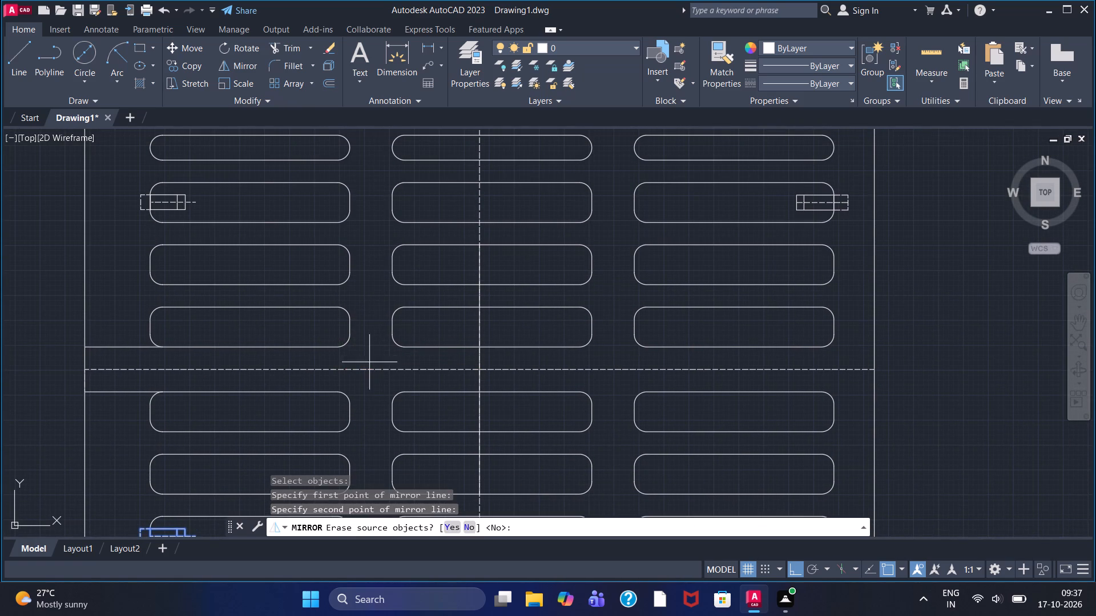
click(467, 524)
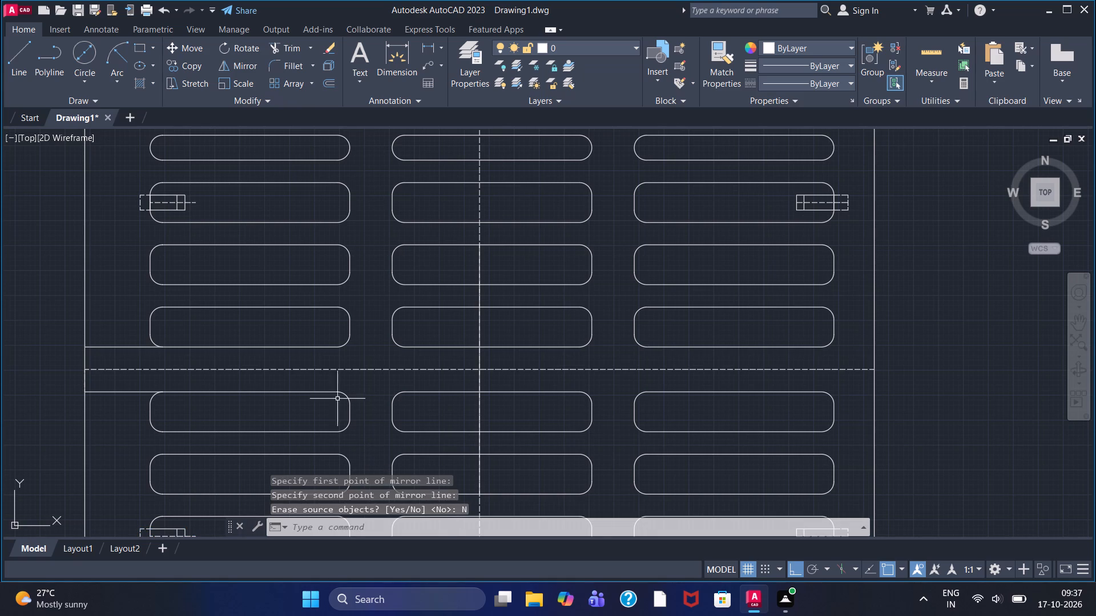
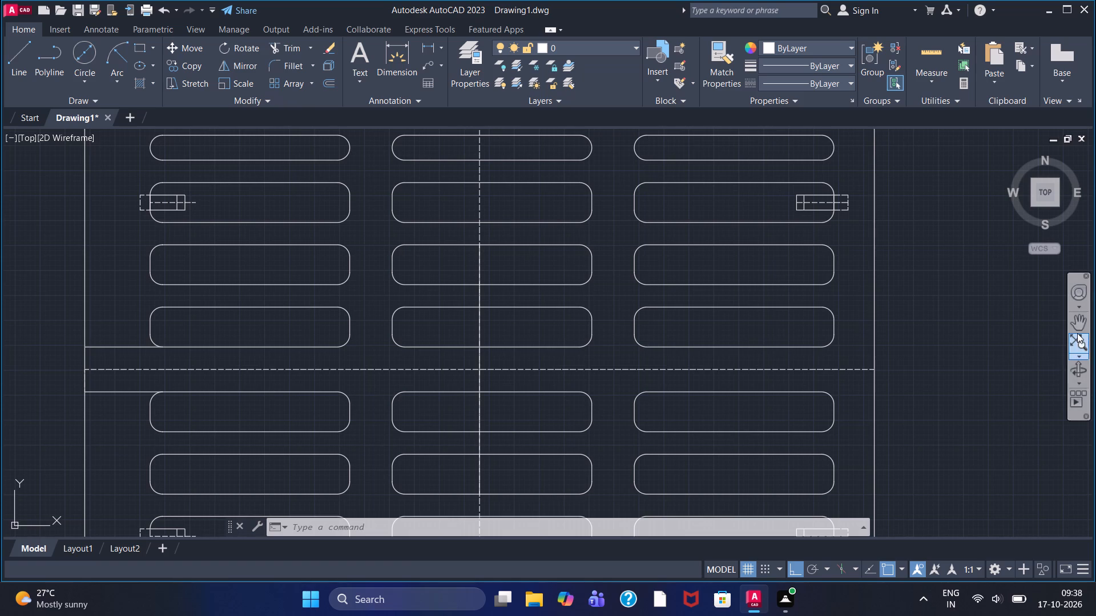
Draw a tab outside the outline's right edge: 42.5 up from the centreline end, 20 outward, 85 down, and back across the edge.
click(23, 54)
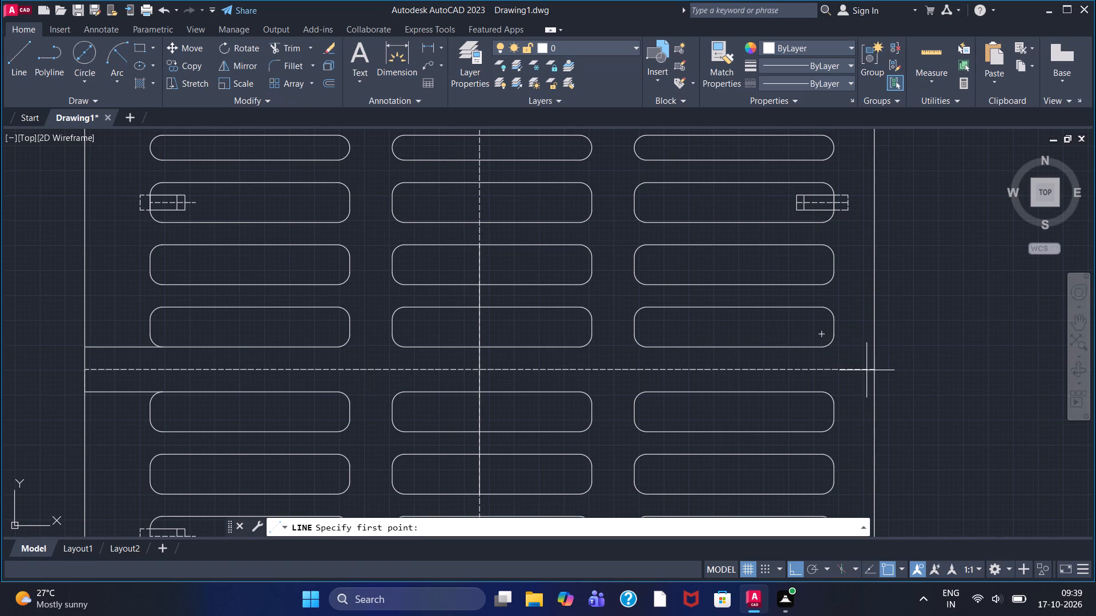
click(876, 366)
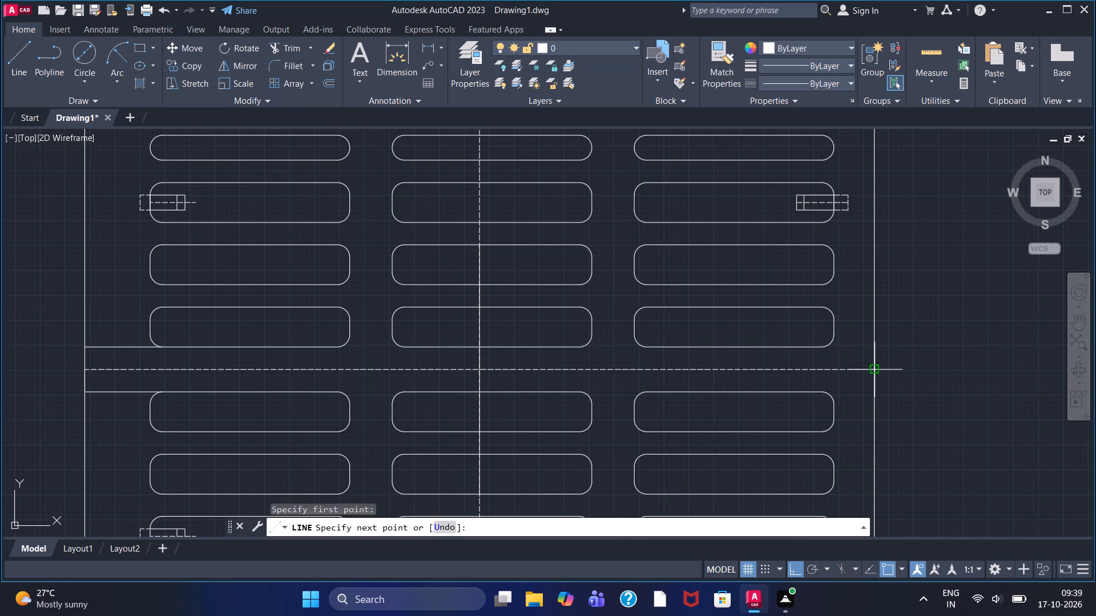
key(4)
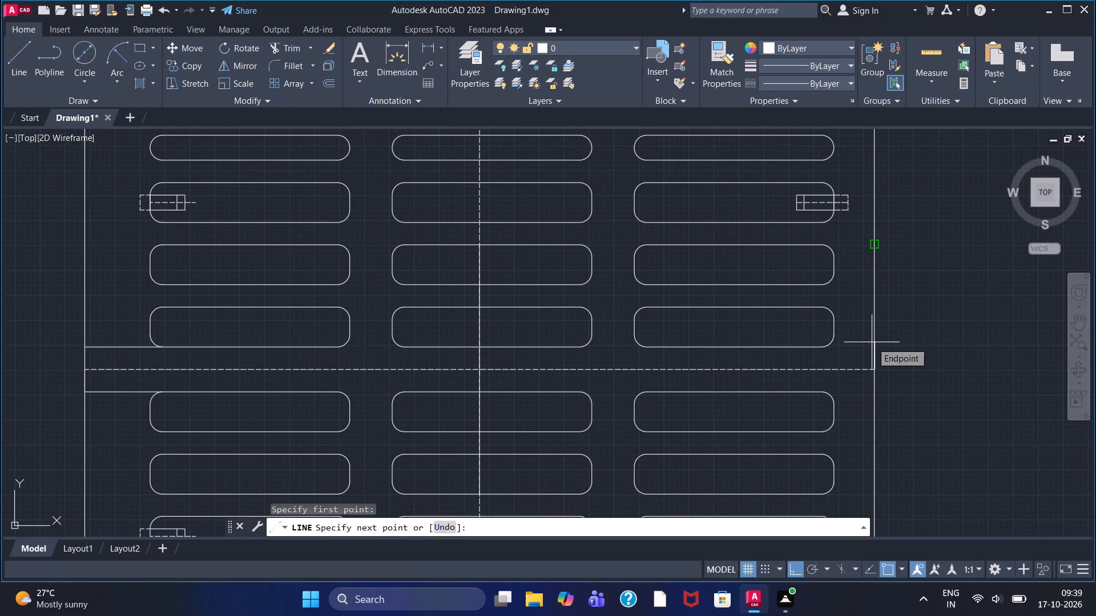
text(2.5)
key(Return)
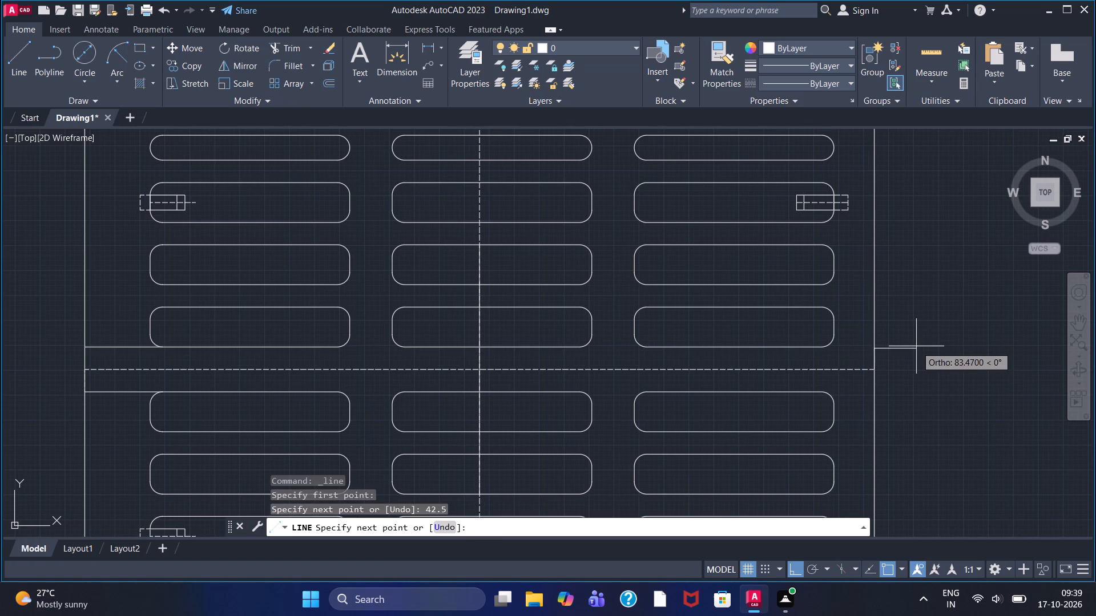
text(20)
key(Return)
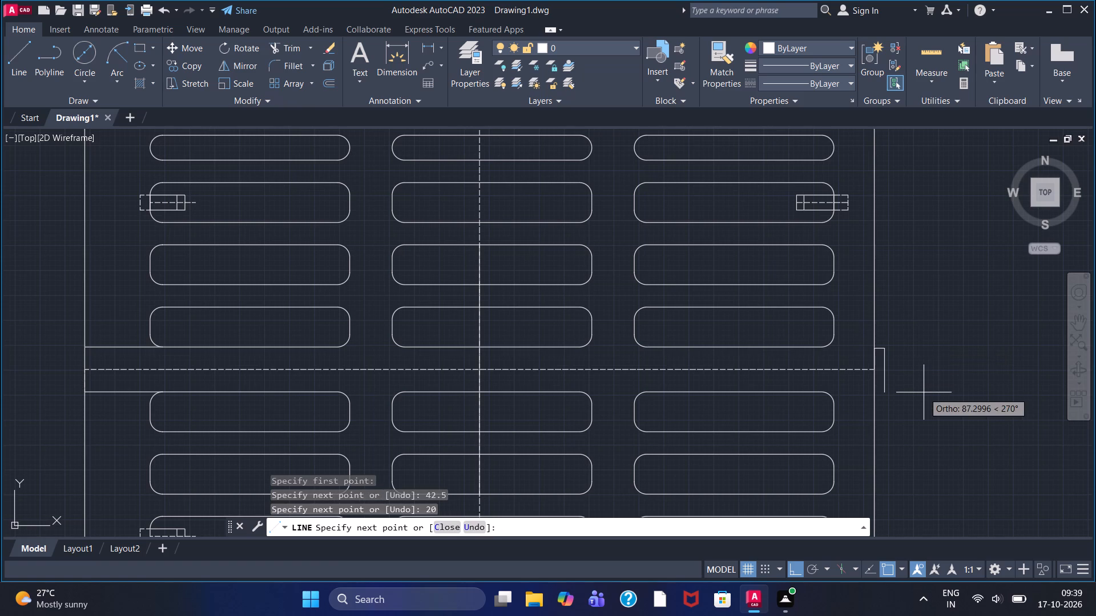
text(85)
key(Return)
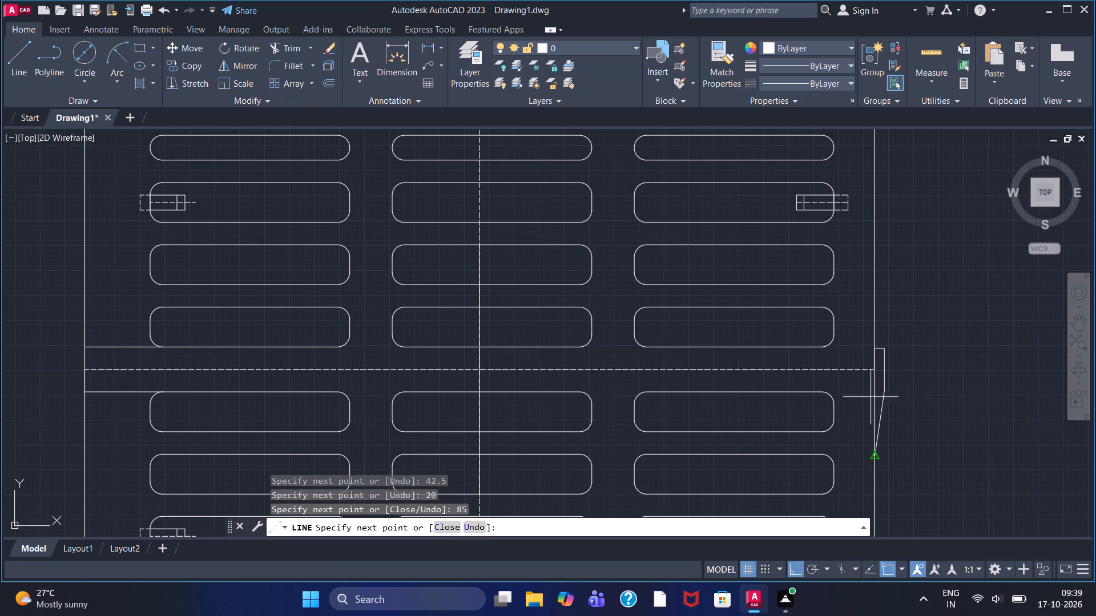
click(859, 394)
right_click(859, 394)
click(875, 399)
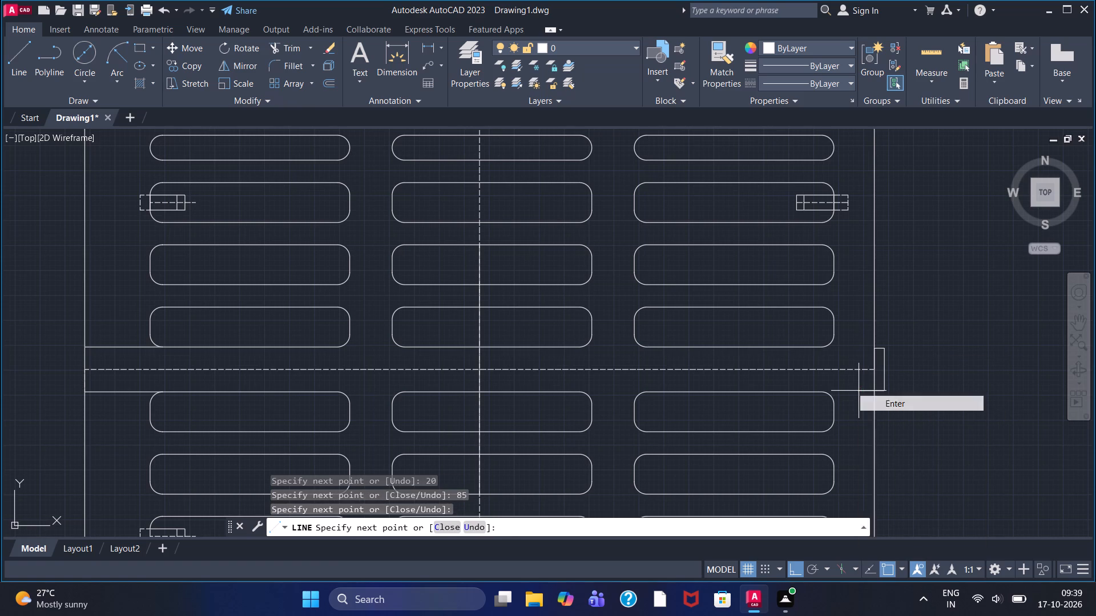
Trim the right edge segments behind the new tab and the tab line's overhang inside the outline.
scroll(875, 399, up, 3)
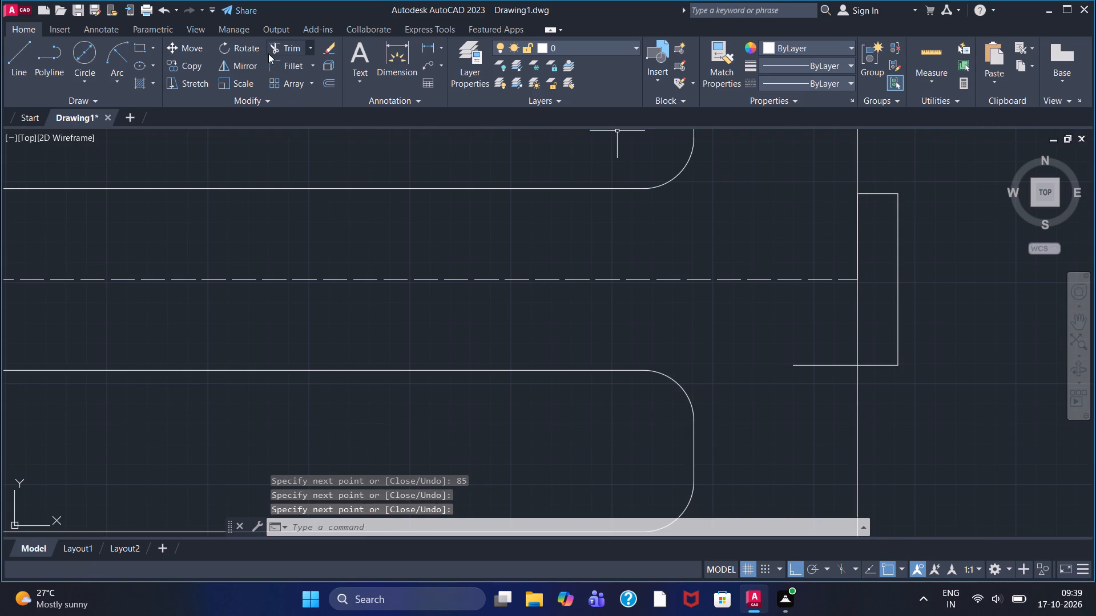
click(283, 50)
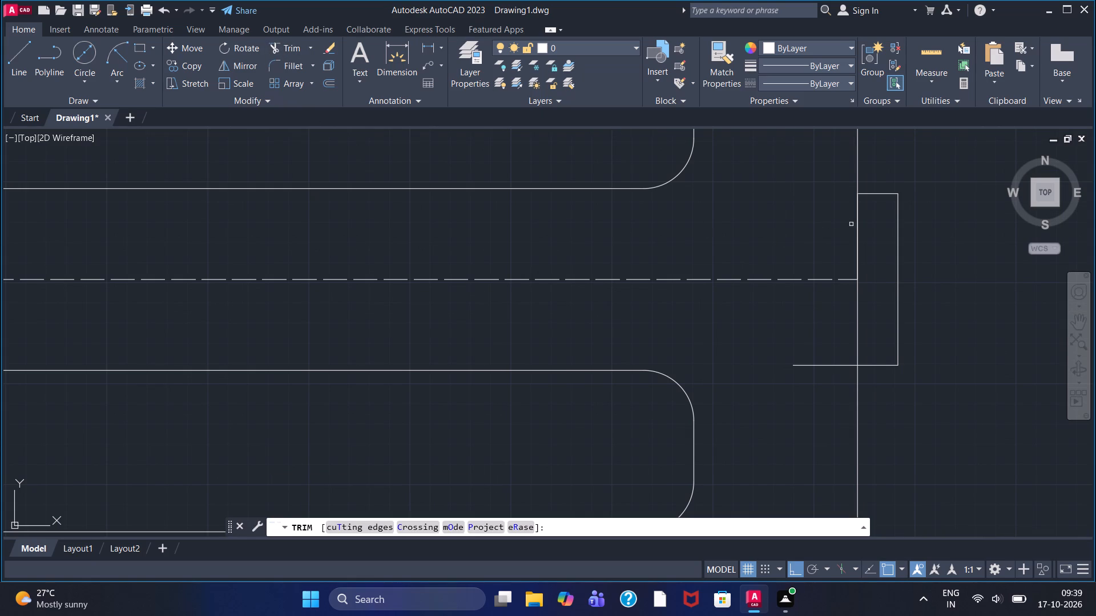
click(857, 239)
click(856, 236)
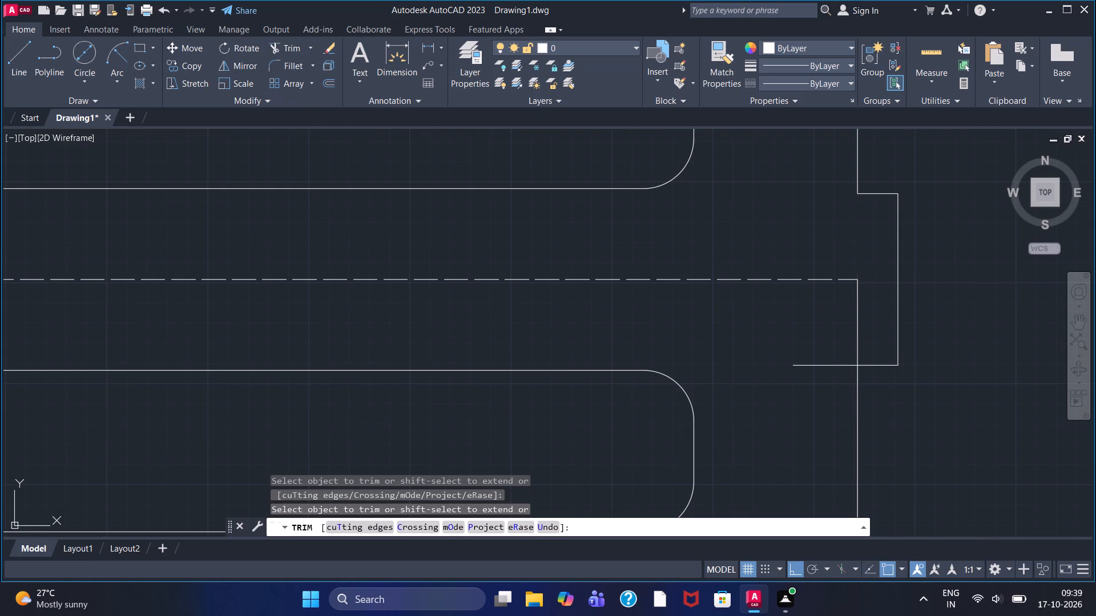
click(860, 322)
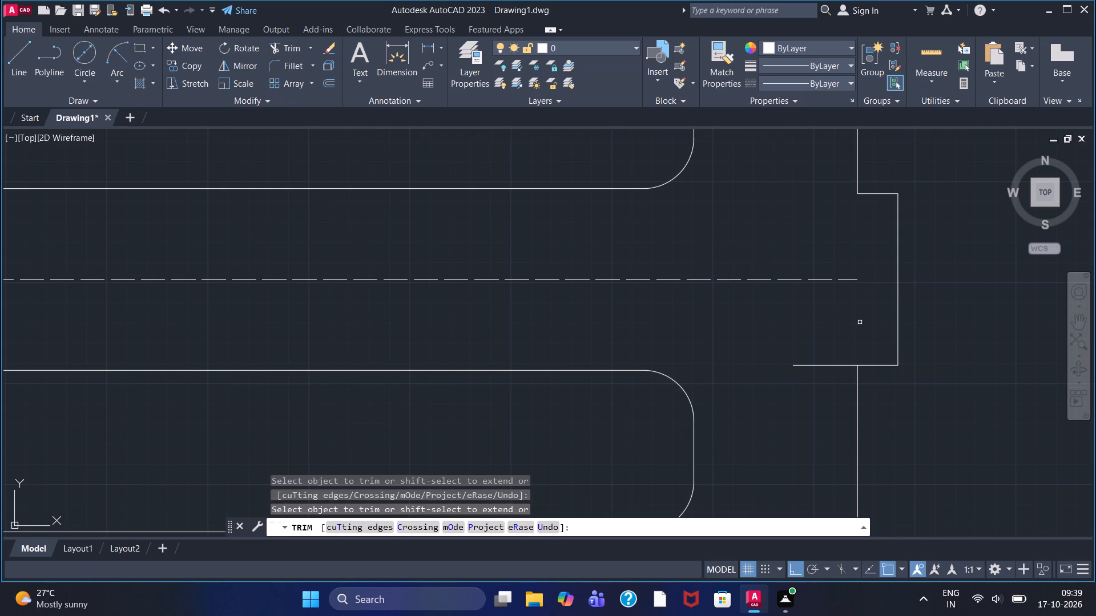
click(838, 364)
scroll(845, 333, down, 1)
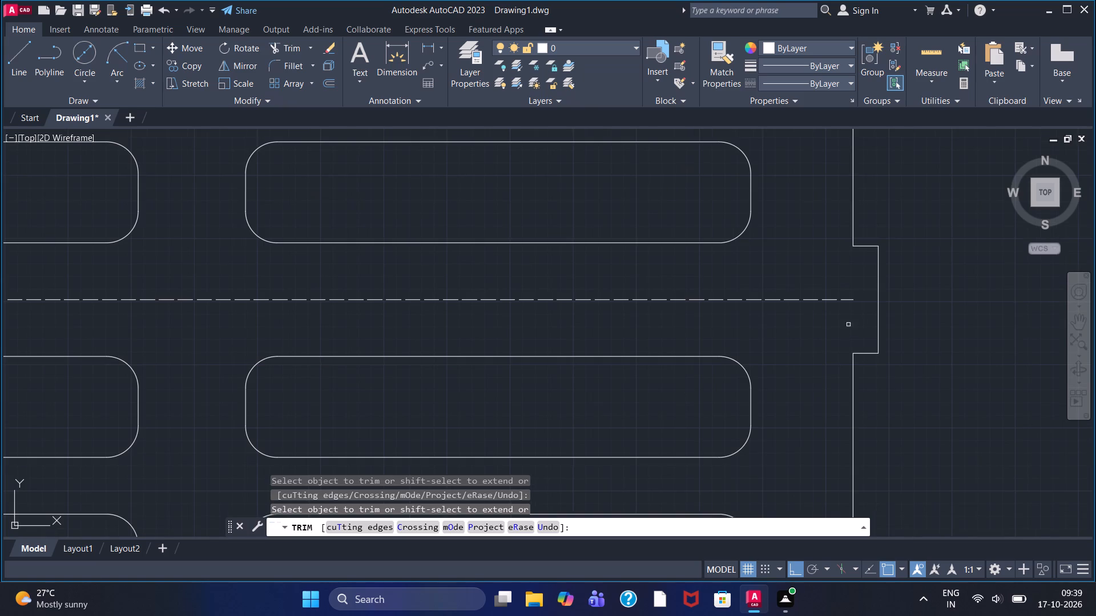
Examine the area where the centreline and the two horizontal slot lines meet the outline's left edge.
scroll(844, 294, up, 1)
scroll(844, 294, down, 4)
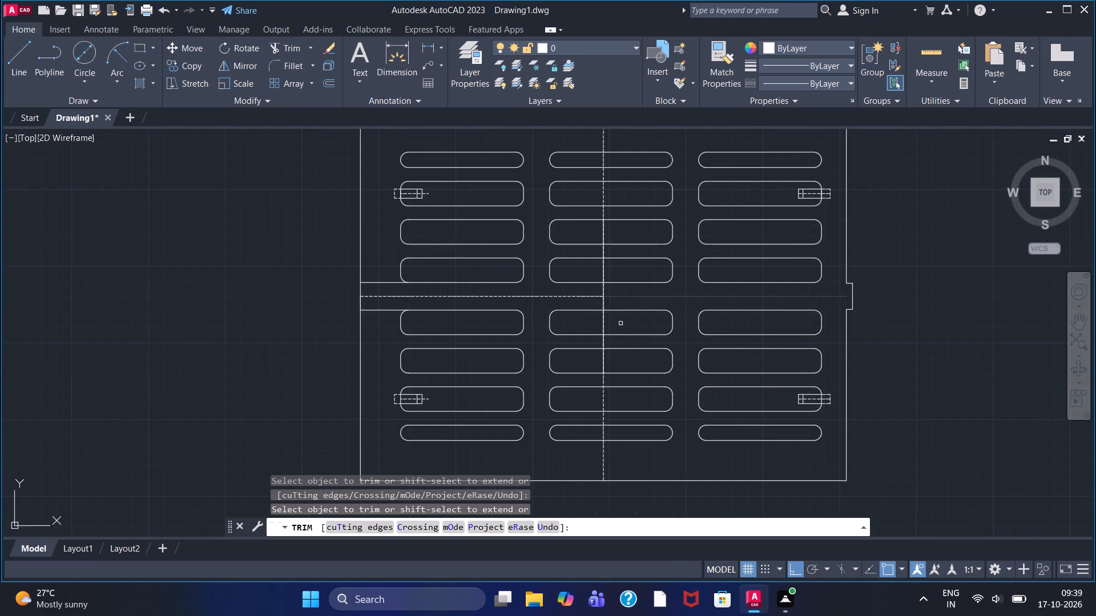
scroll(390, 291, up, 2)
scroll(278, 311, up, 1)
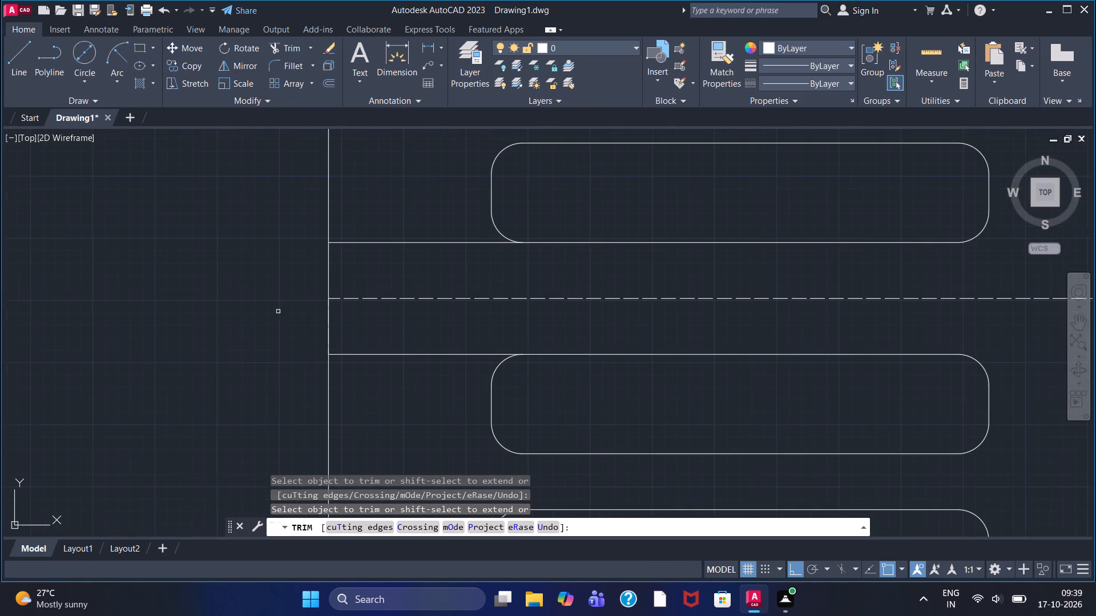
middle_drag(278, 311, 389, 327)
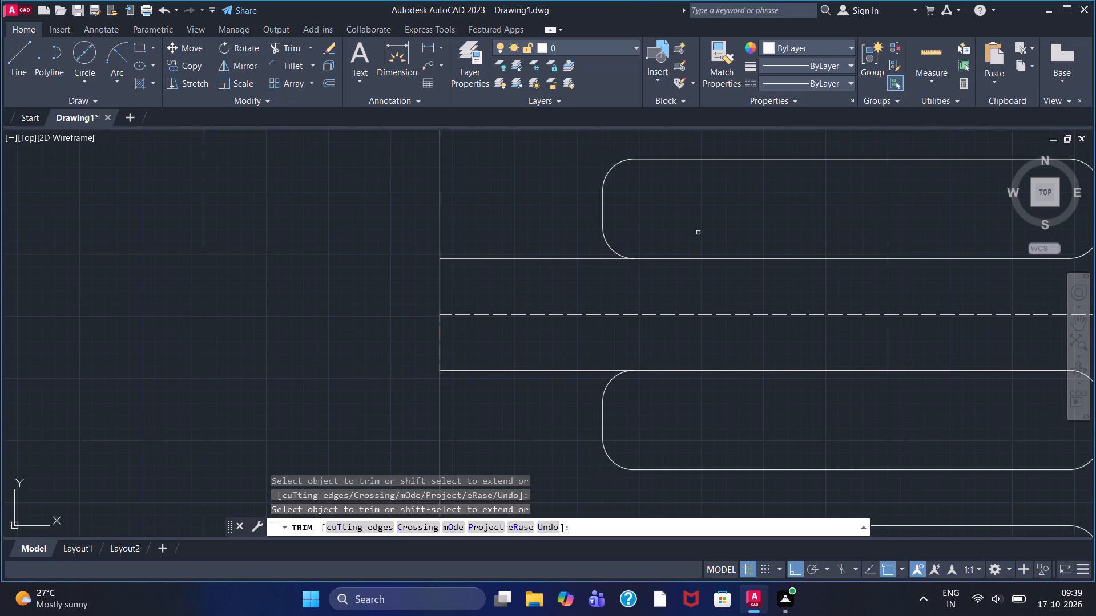
scroll(698, 233, down, 2)
scroll(698, 233, up, 1)
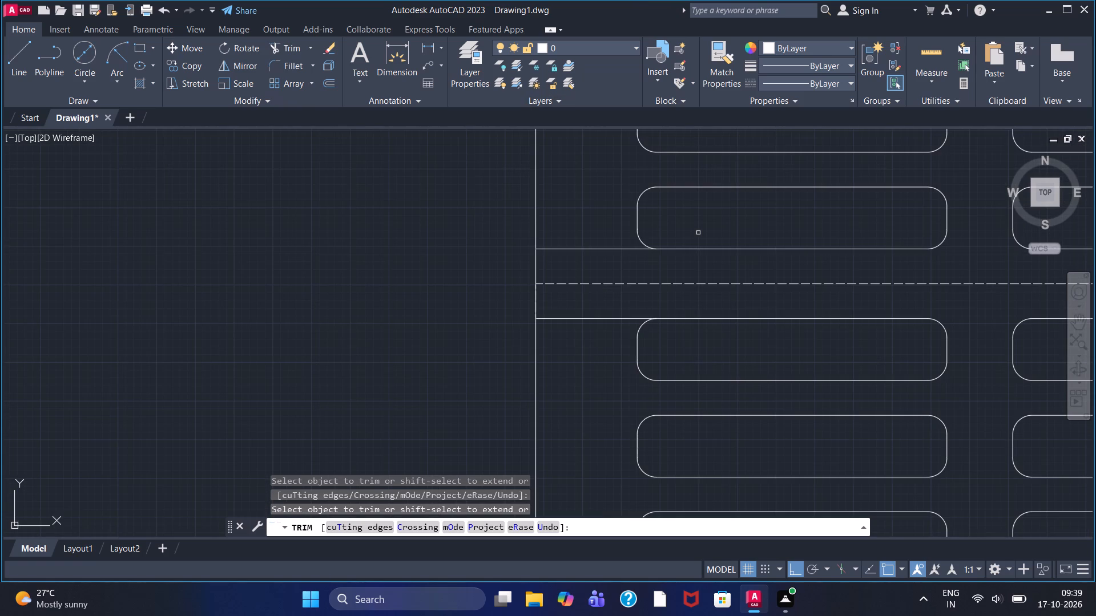
scroll(698, 233, down, 3)
scroll(696, 221, up, 1)
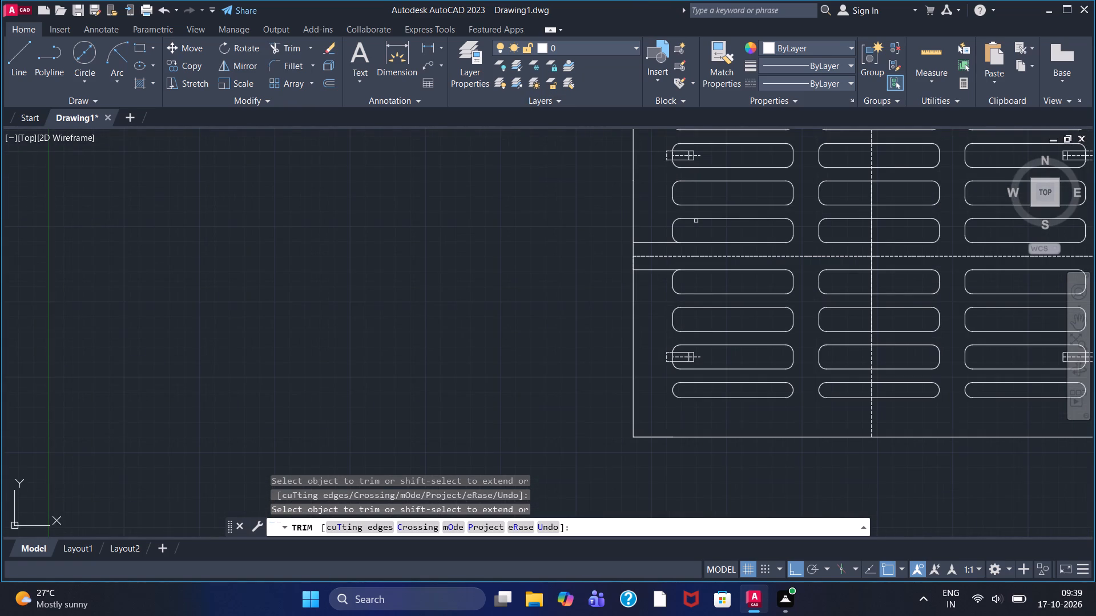
scroll(696, 221, down, 1)
scroll(666, 225, up, 2)
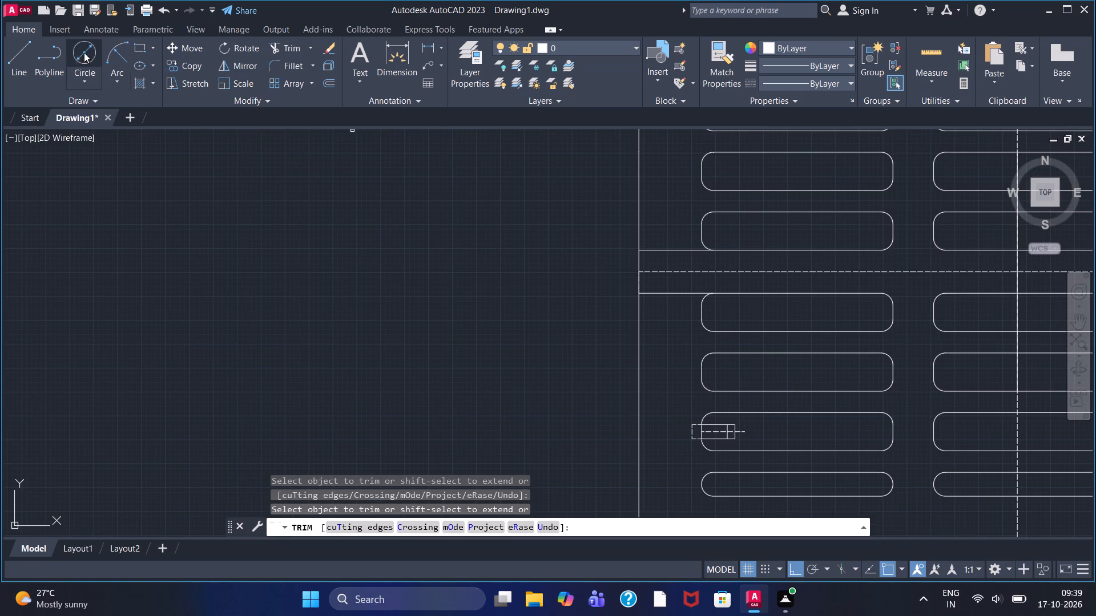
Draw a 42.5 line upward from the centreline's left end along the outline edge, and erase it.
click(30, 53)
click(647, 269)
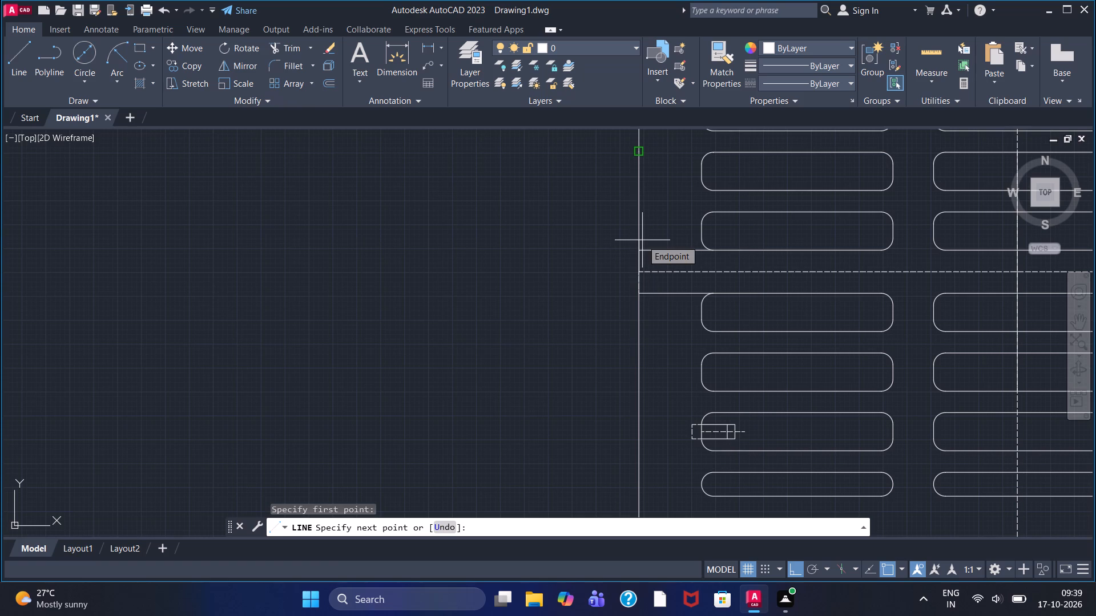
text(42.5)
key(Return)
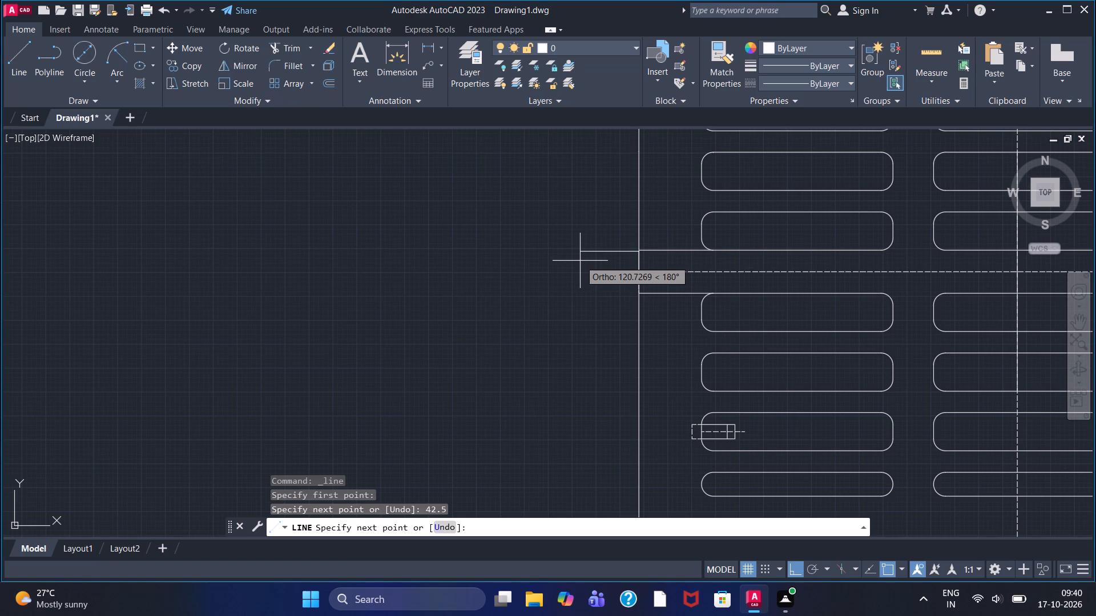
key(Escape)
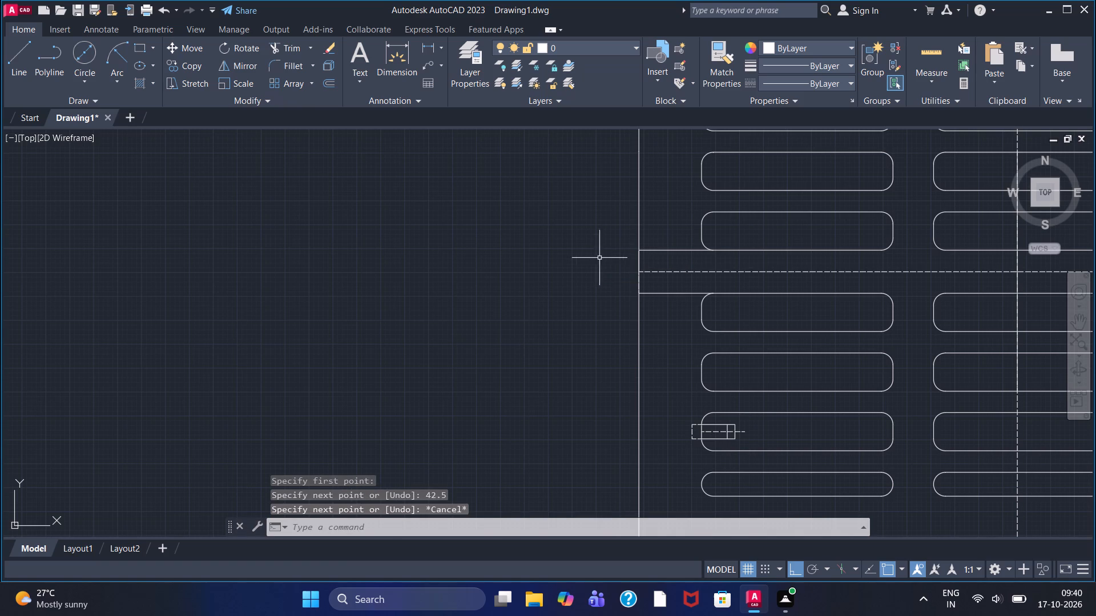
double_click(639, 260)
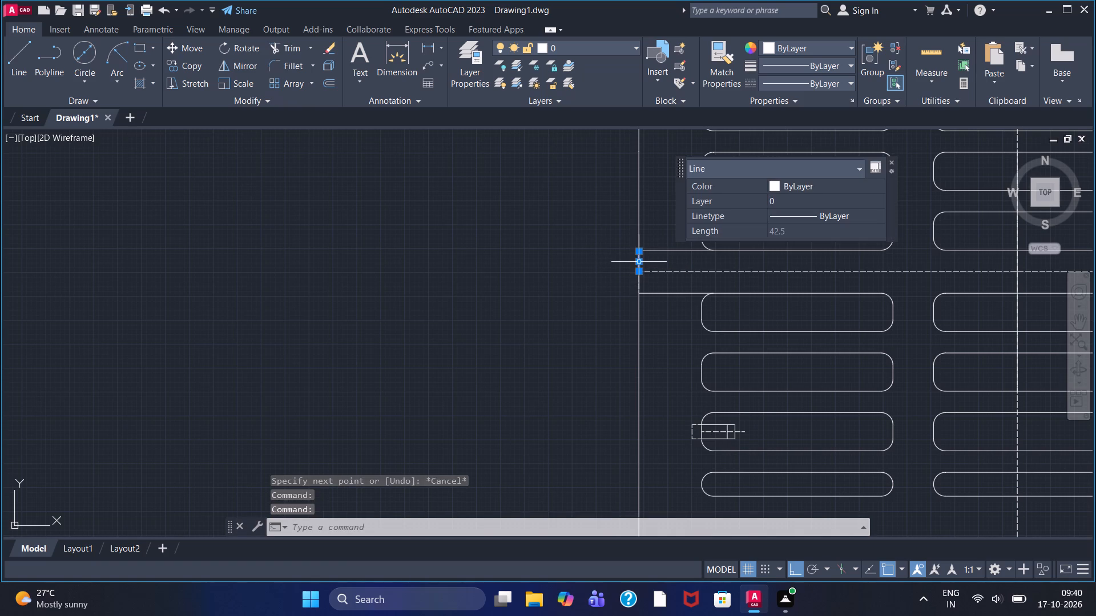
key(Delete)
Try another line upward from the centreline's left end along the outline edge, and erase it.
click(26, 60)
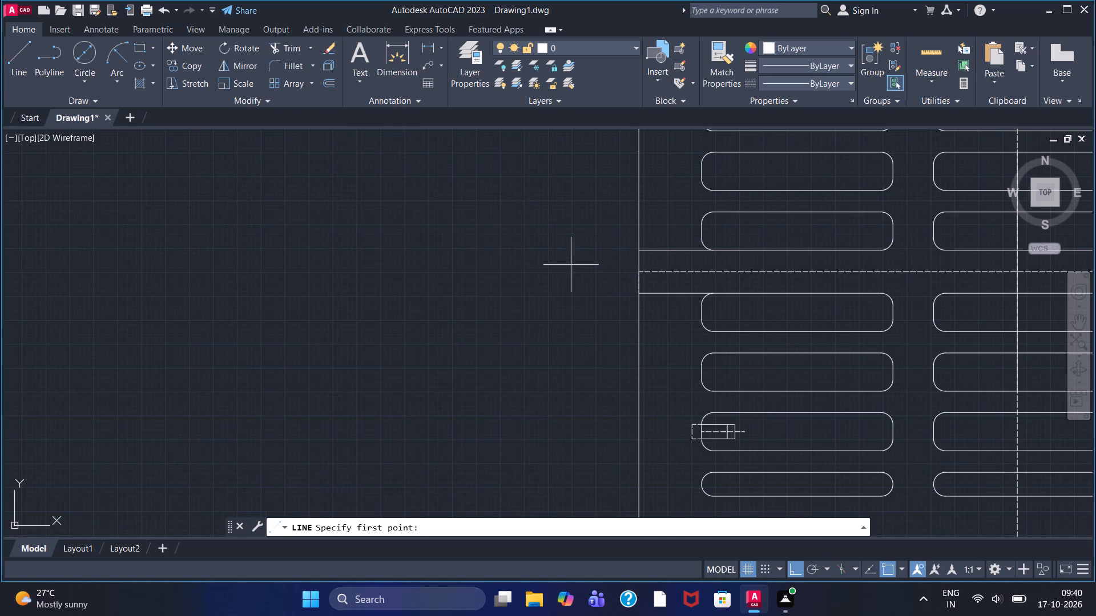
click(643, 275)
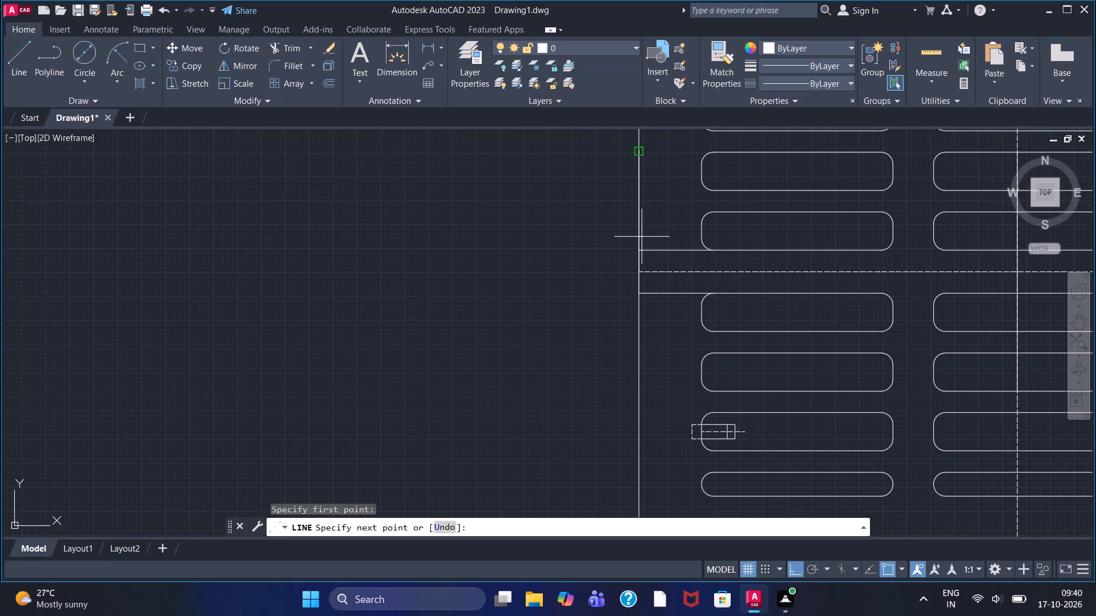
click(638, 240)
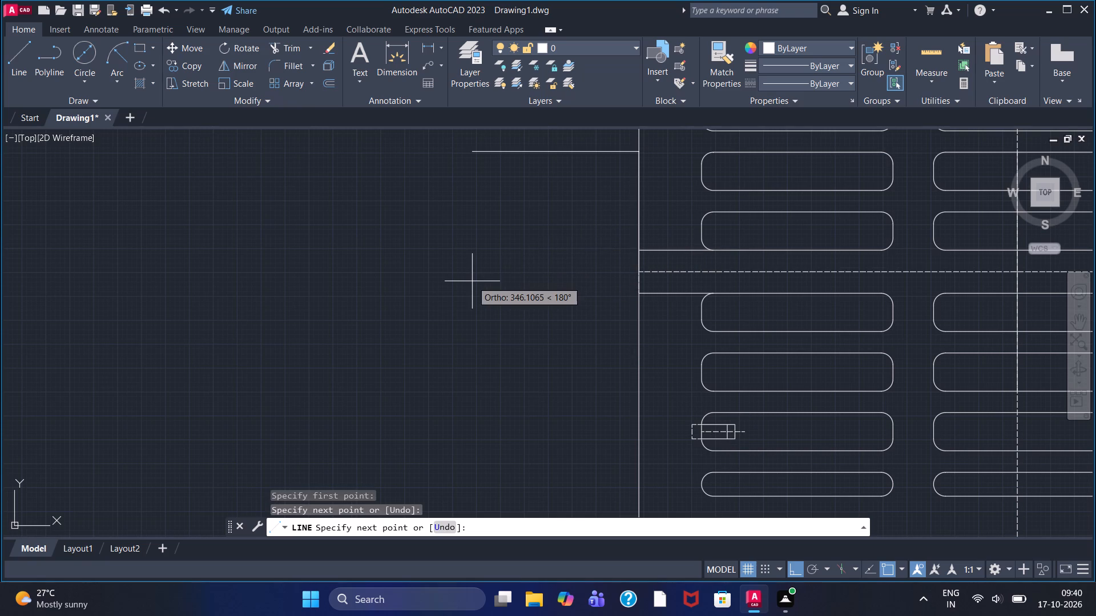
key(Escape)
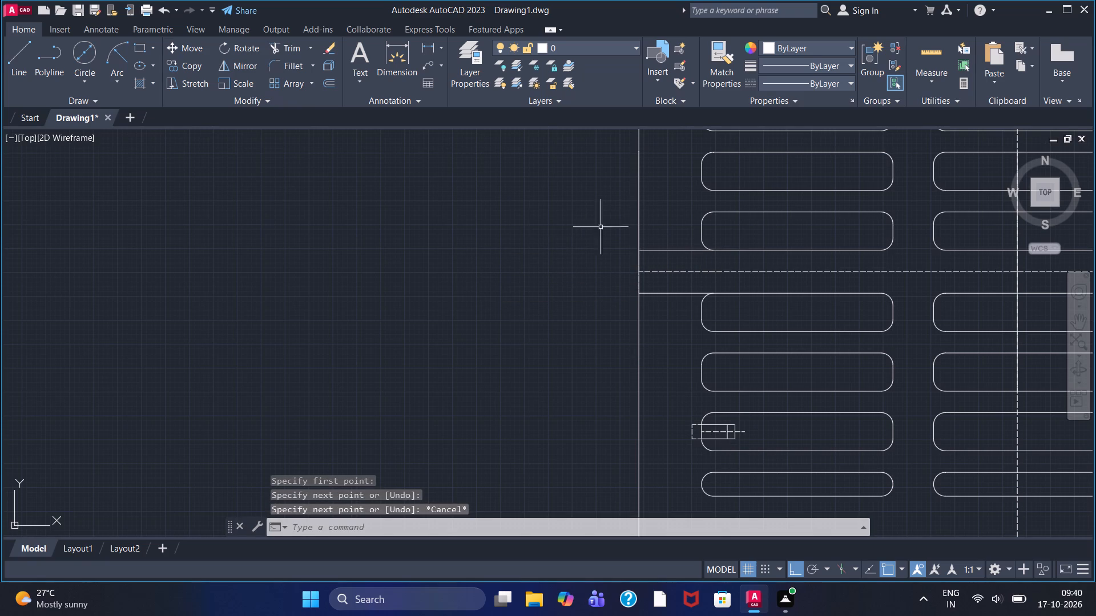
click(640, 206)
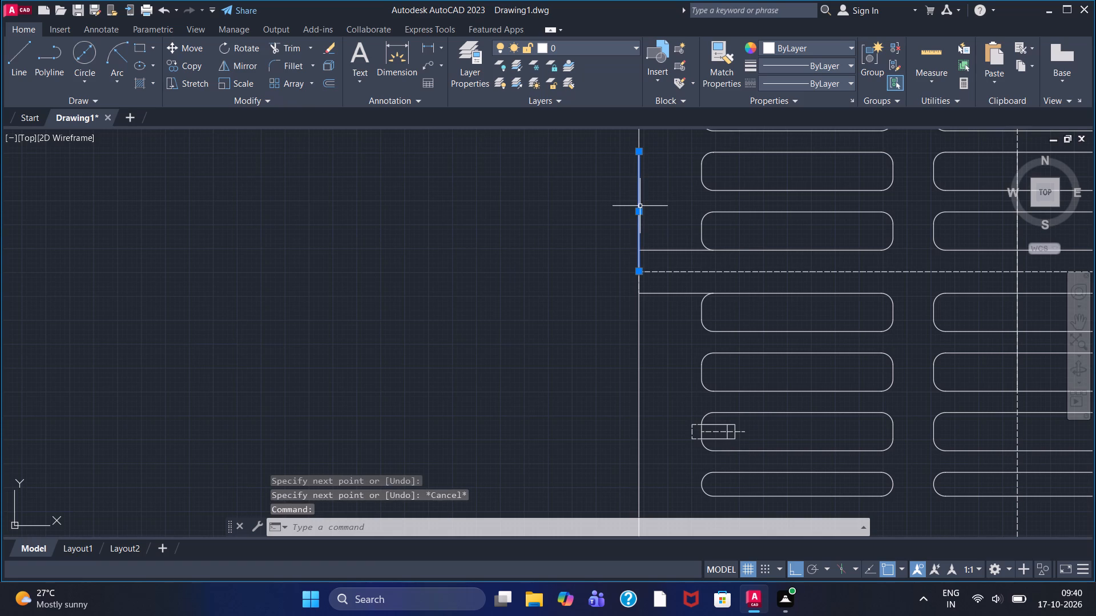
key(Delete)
Draw a tab outside the outline's left edge: 65 down from the centreline end, 20 outward, 140 up, and back across the edge.
click(21, 57)
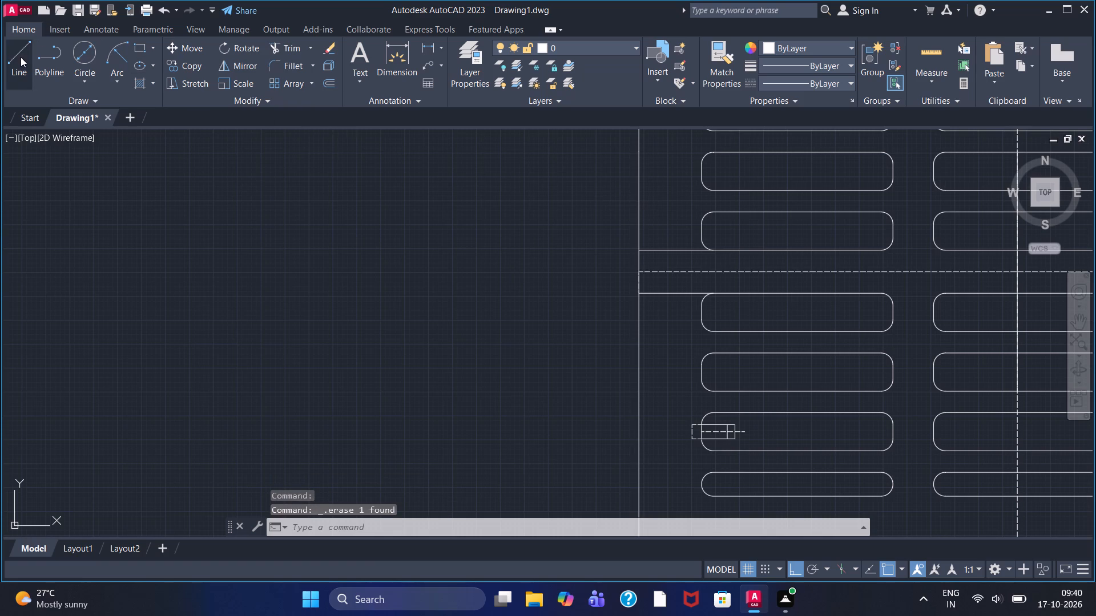
click(640, 274)
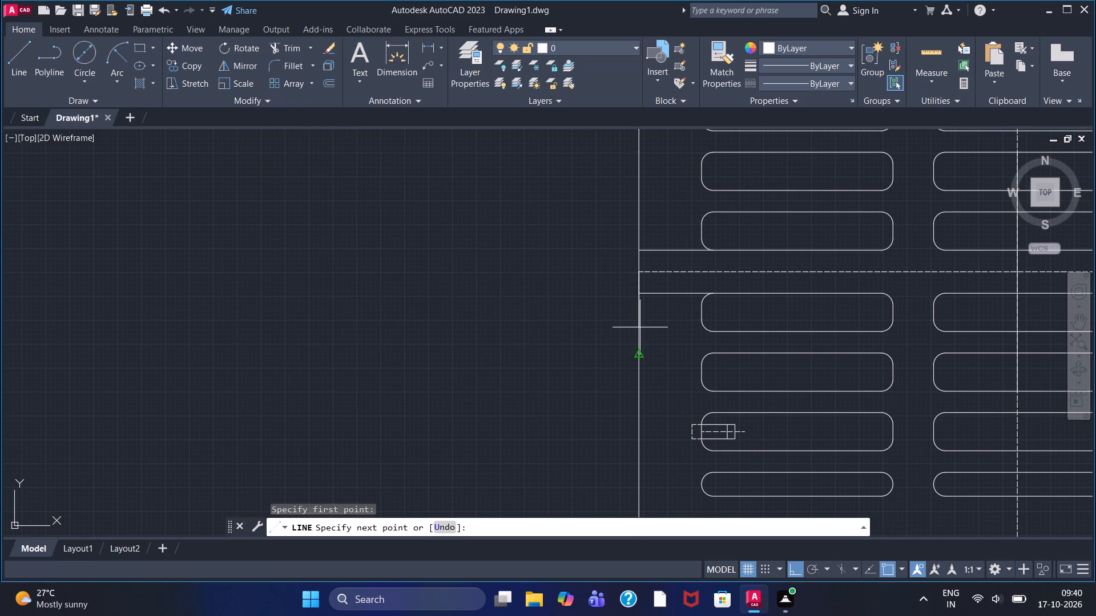
text(65)
key(Return)
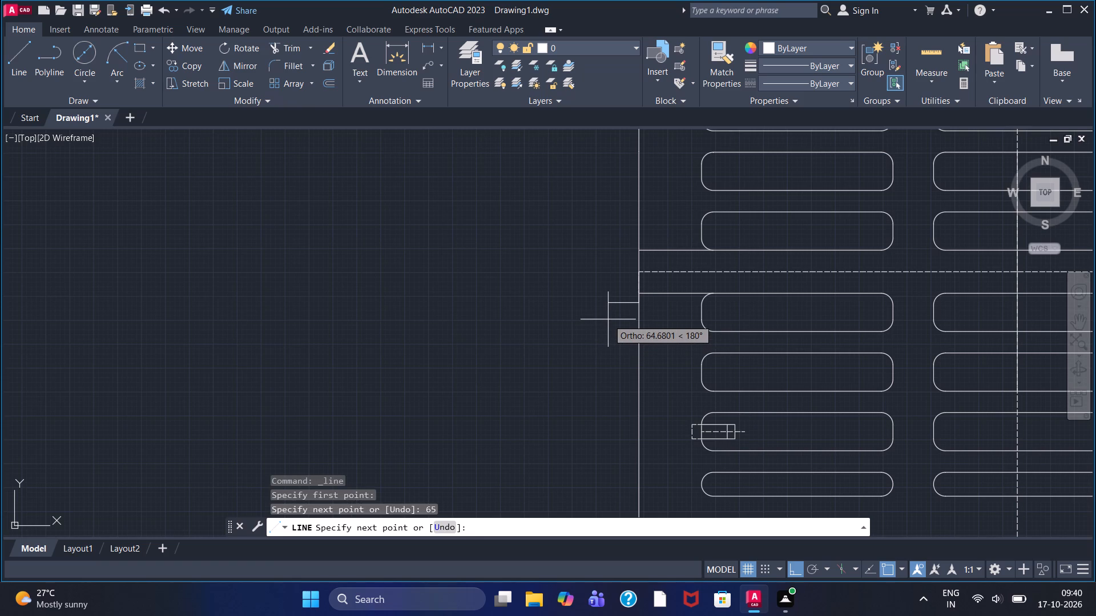
text(20)
key(Return)
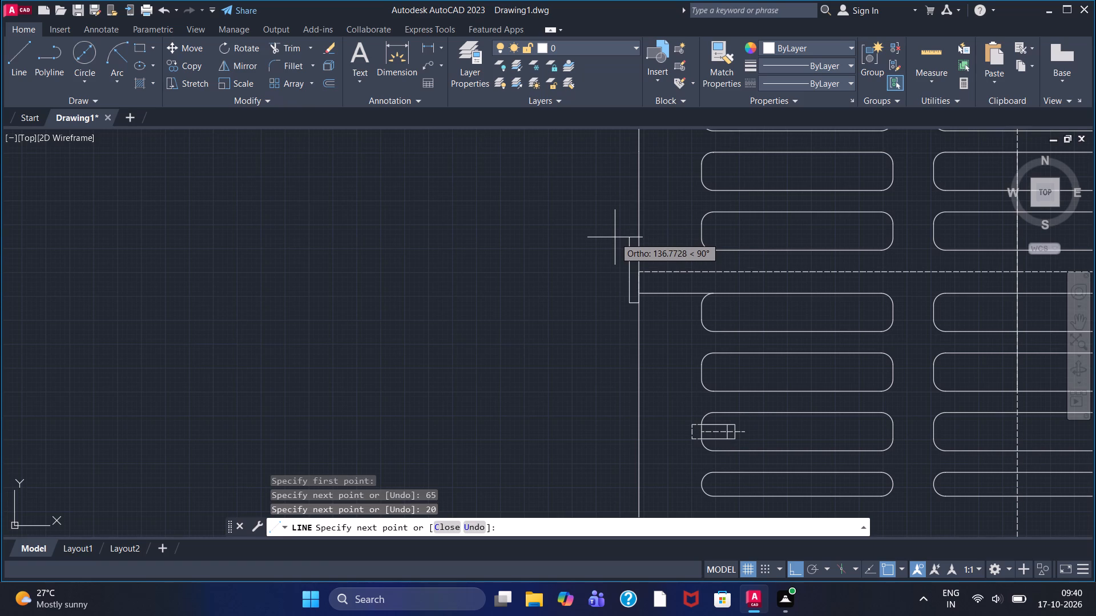
text(140)
key(Return)
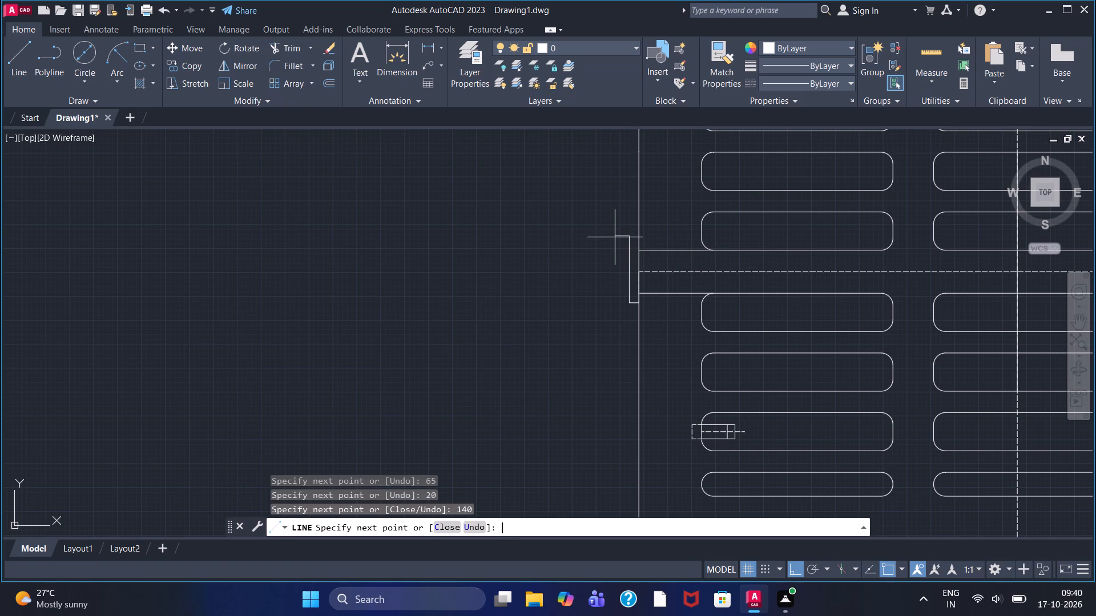
double_click(655, 241)
right_click(671, 208)
click(675, 214)
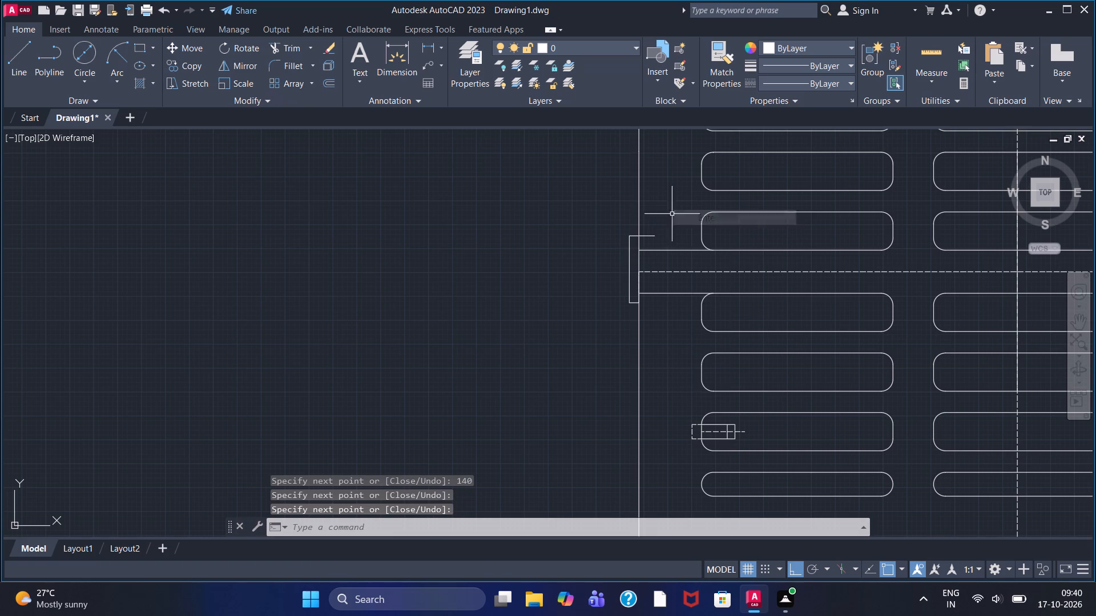
Trim the overshooting end of the tab's upper line and the outline edge pieces inside the tab above and below the two horizontal slot lines.
click(281, 44)
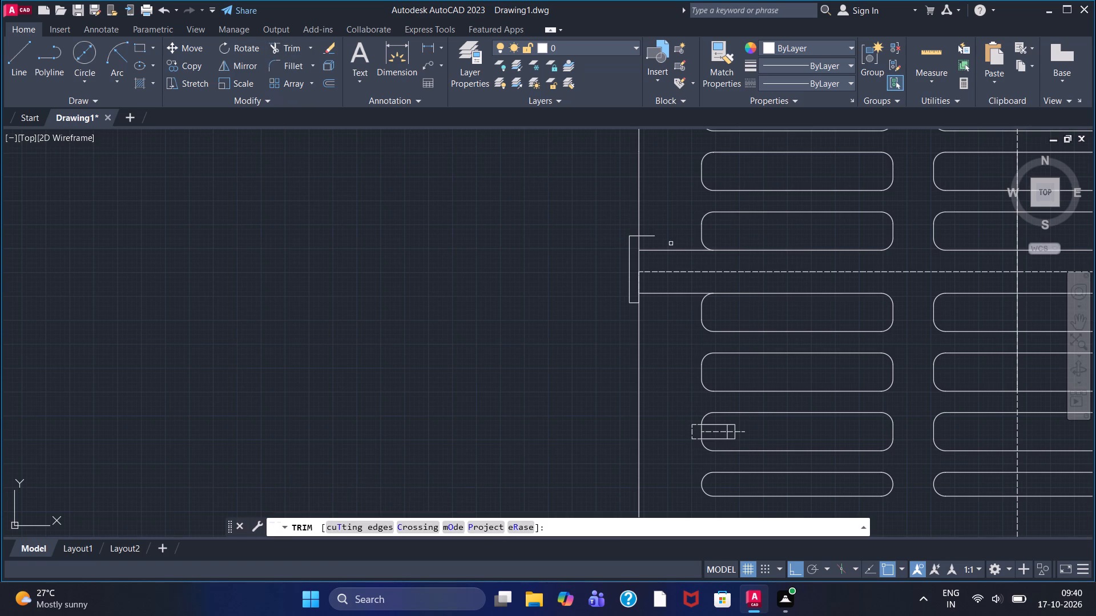
scroll(671, 244, up, 2)
click(605, 224)
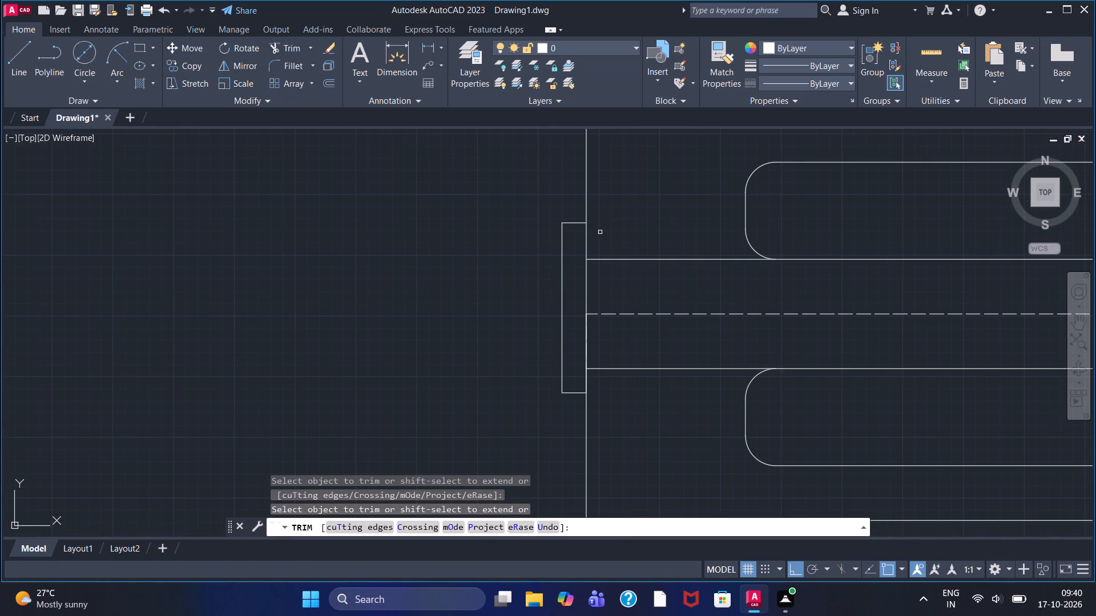
click(586, 242)
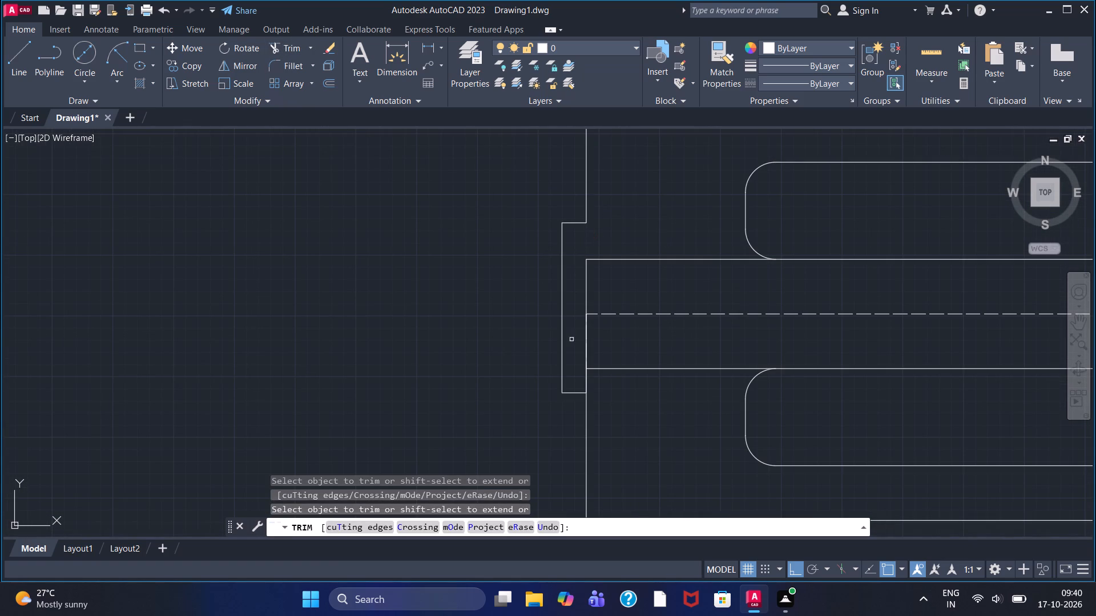
click(586, 344)
click(587, 382)
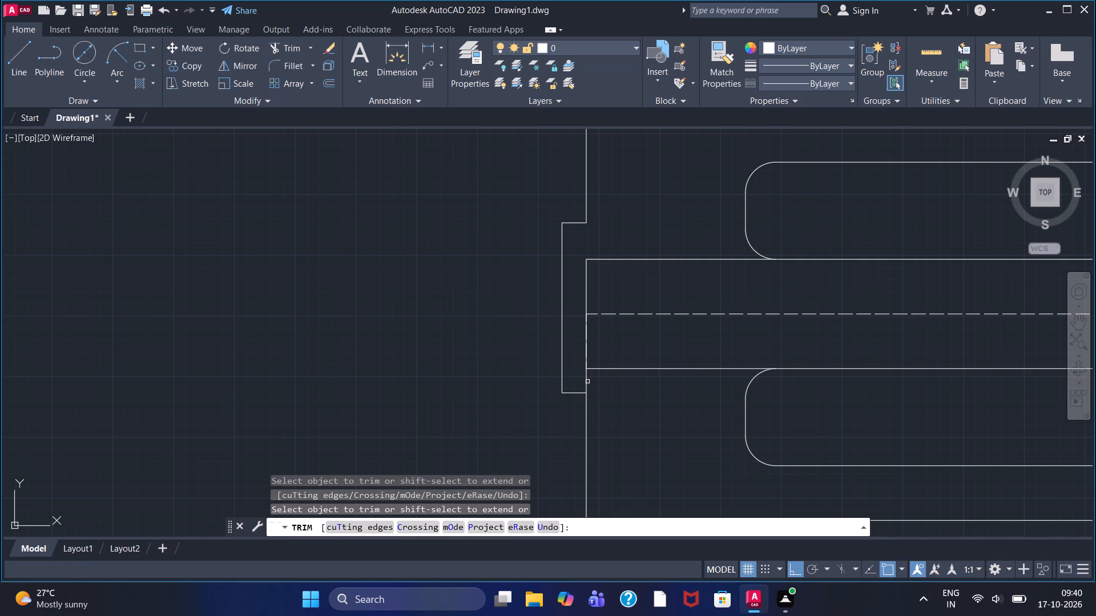
click(585, 384)
Draw lines continuing the two horizontal slot lines outward past the tab's outer edge, the upper one about 31 long.
click(20, 57)
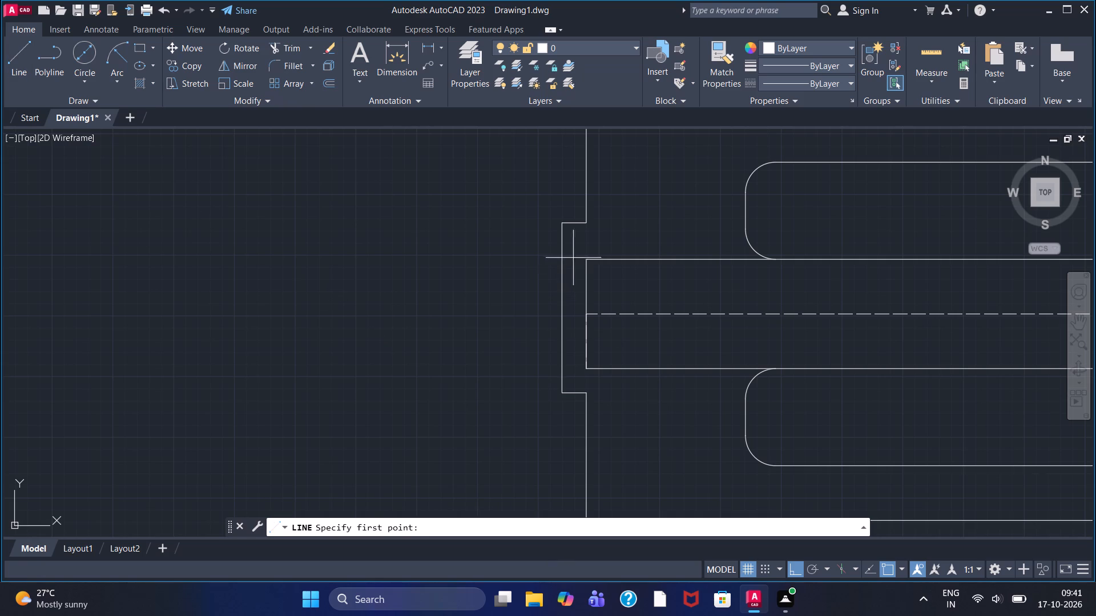
click(585, 261)
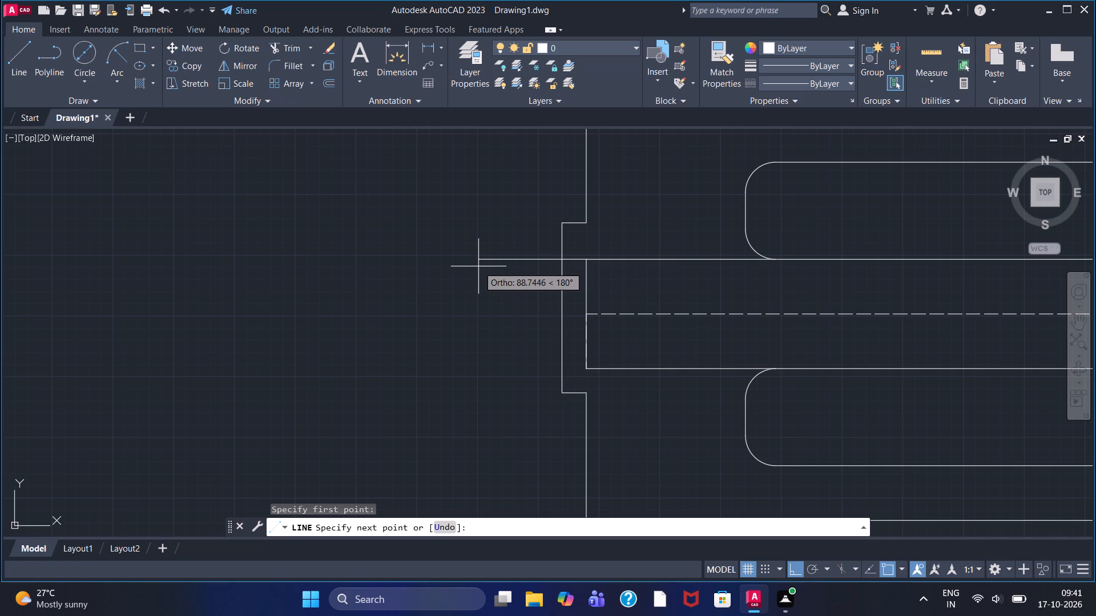
click(549, 261)
right_click(549, 261)
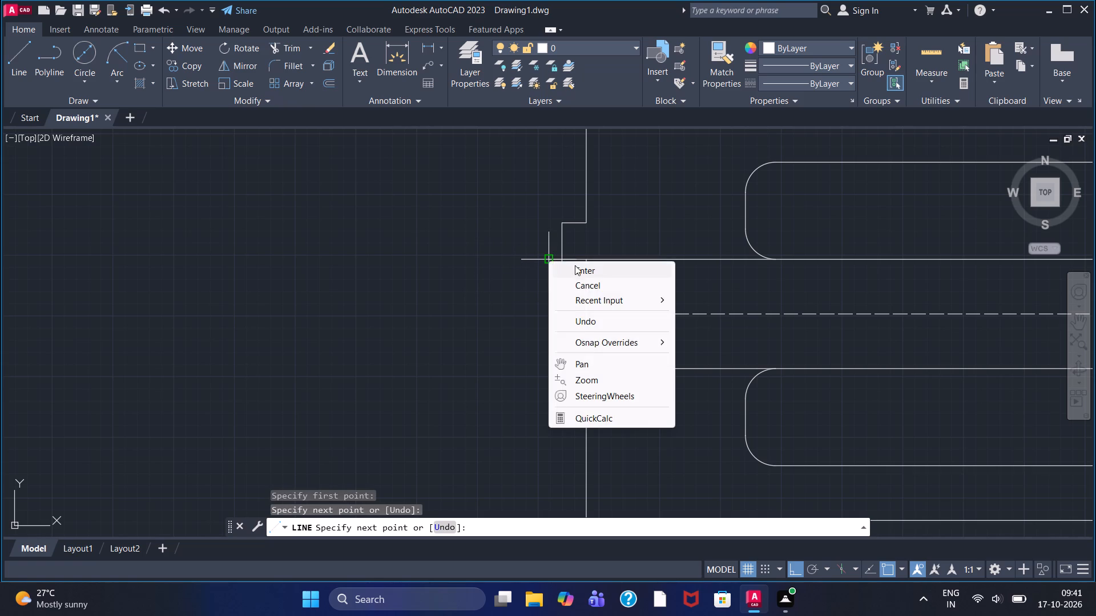
click(575, 265)
click(29, 67)
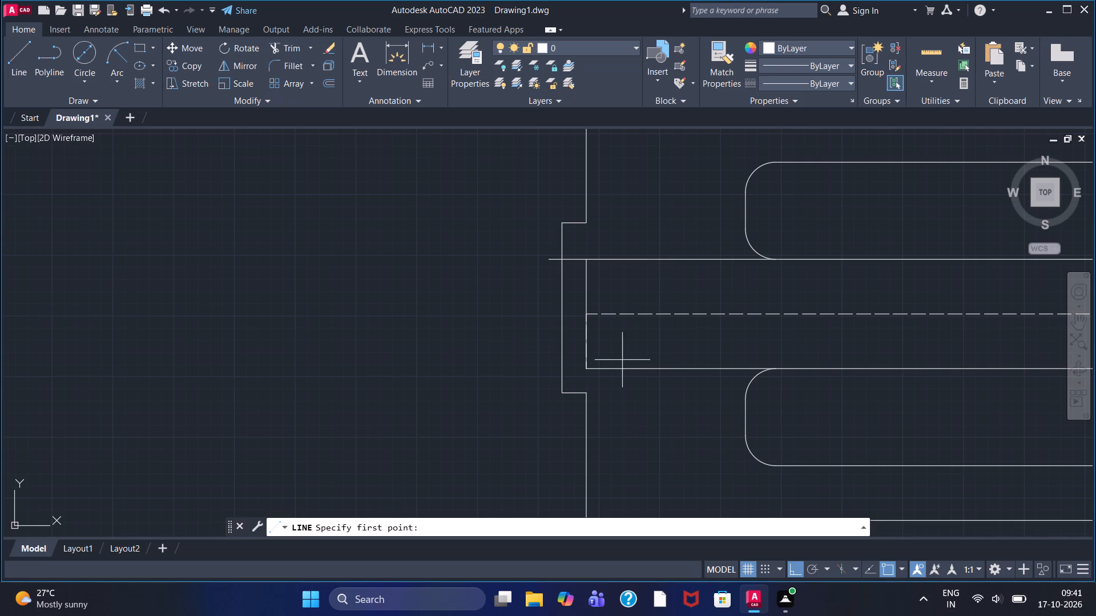
click(586, 371)
click(515, 369)
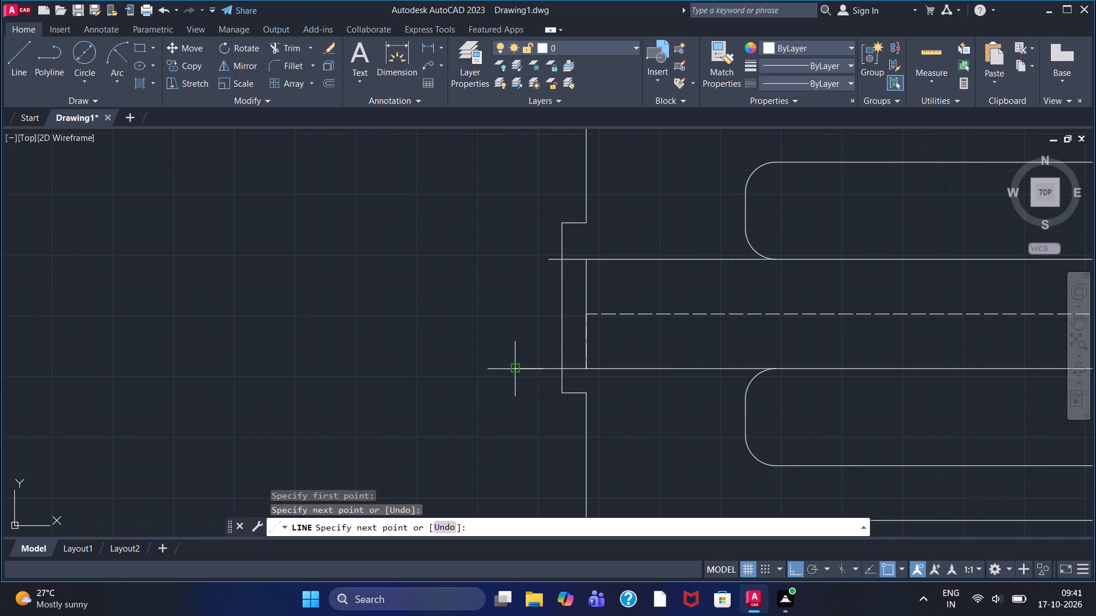
right_click(505, 352)
click(530, 358)
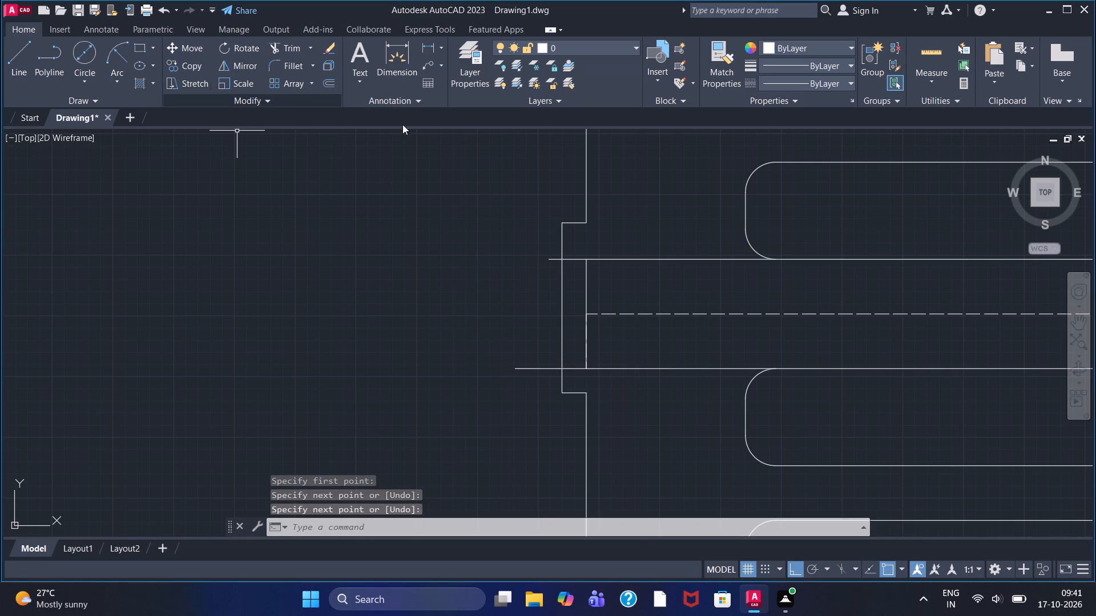
Set the linetype to ACAD_ISO02W100 and draw a line about 52 long continuing the centreline outward past the tab.
click(793, 80)
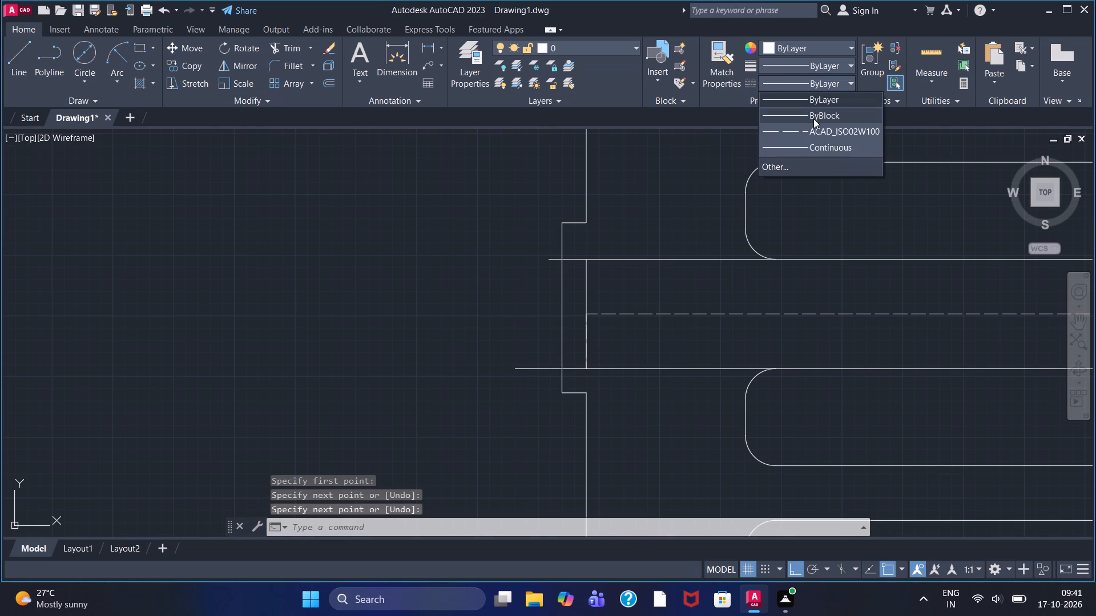
click(820, 129)
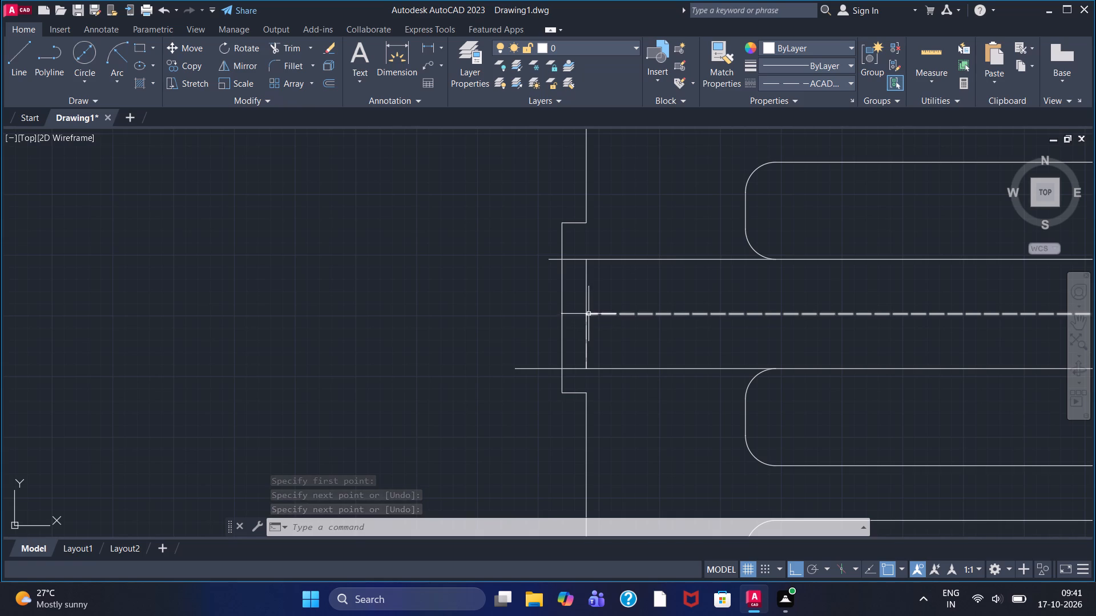
click(22, 63)
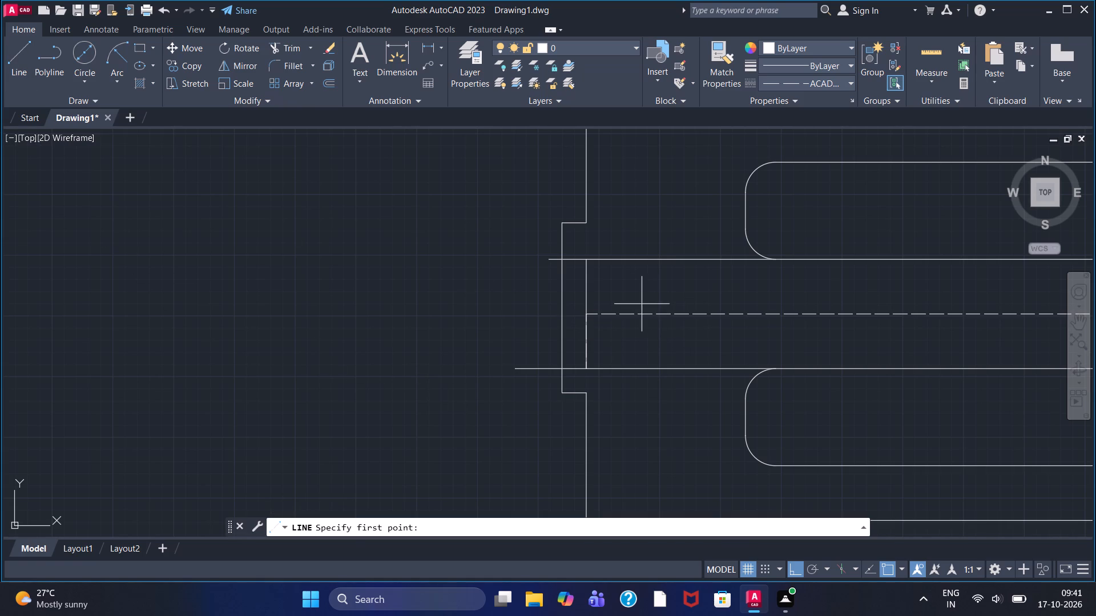
click(583, 313)
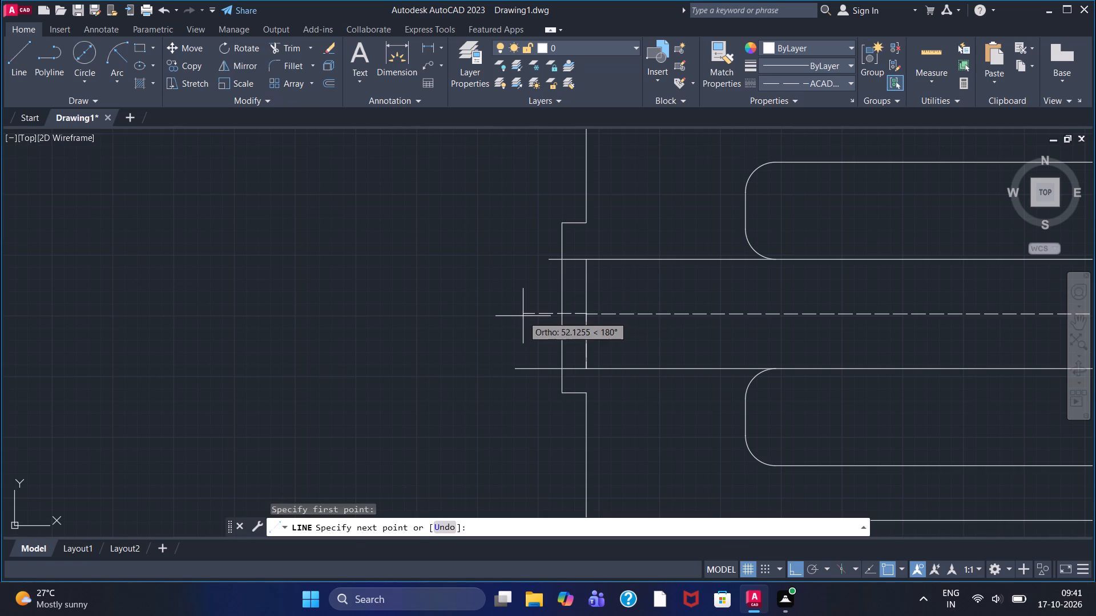
click(523, 316)
right_click(501, 290)
click(514, 298)
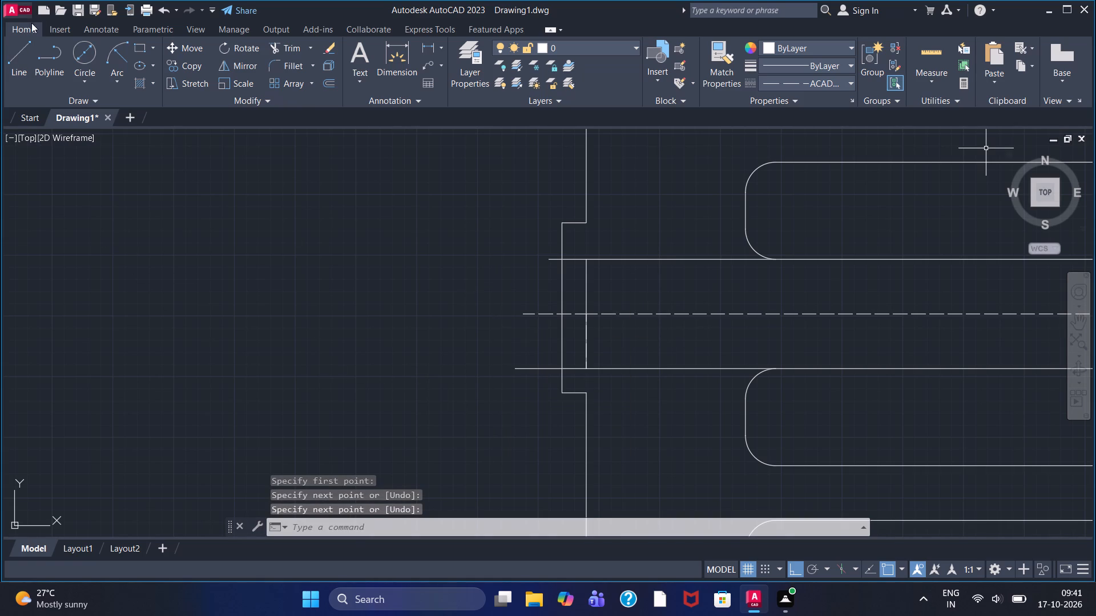
Trim the ends of the three extended horizontal lines that stick out beyond the tab's outer edge.
click(283, 42)
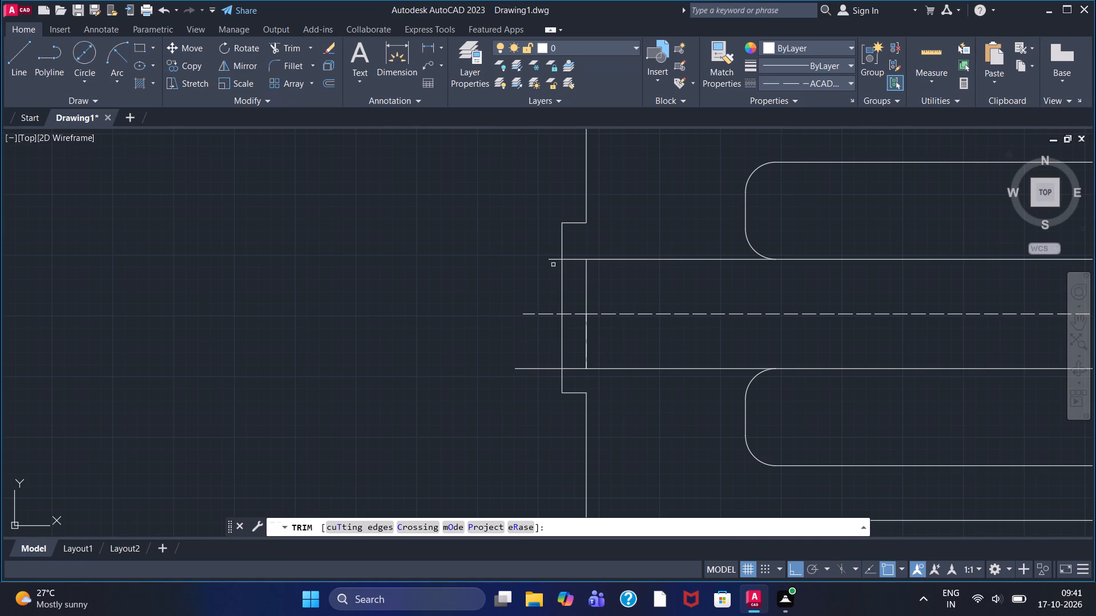
click(554, 258)
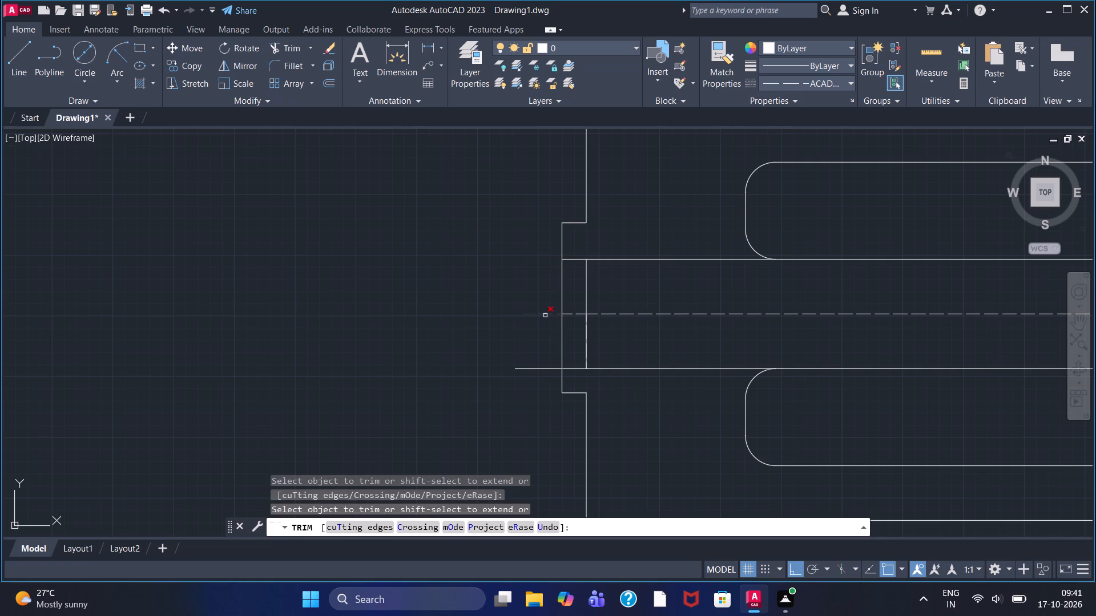
click(545, 315)
click(533, 368)
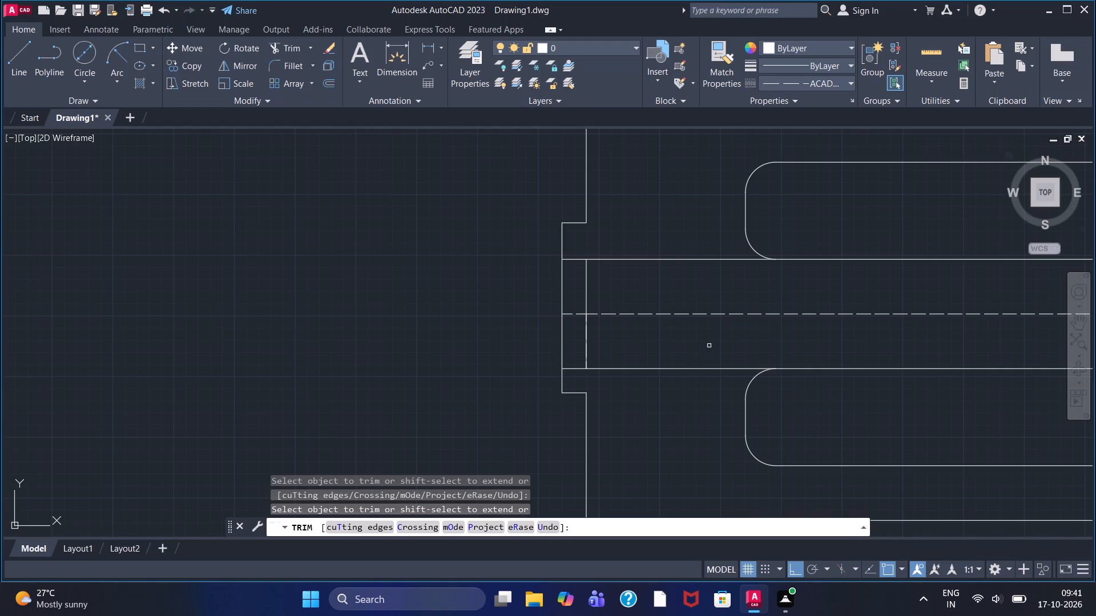
scroll(741, 317, up, 1)
scroll(741, 317, down, 5)
click(632, 283)
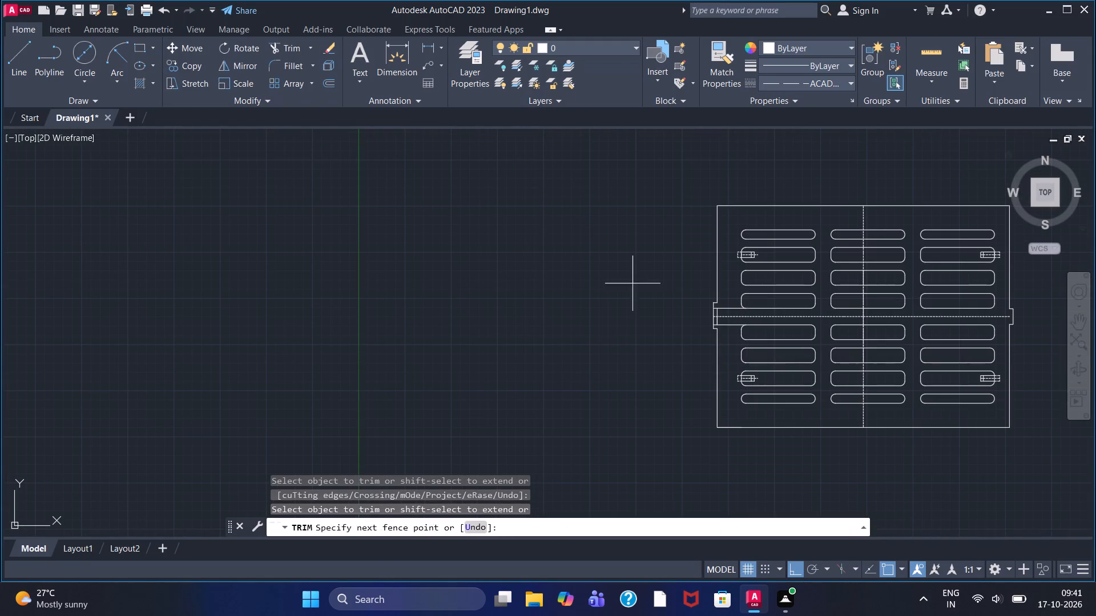
scroll(849, 291, down, 1)
click(694, 281)
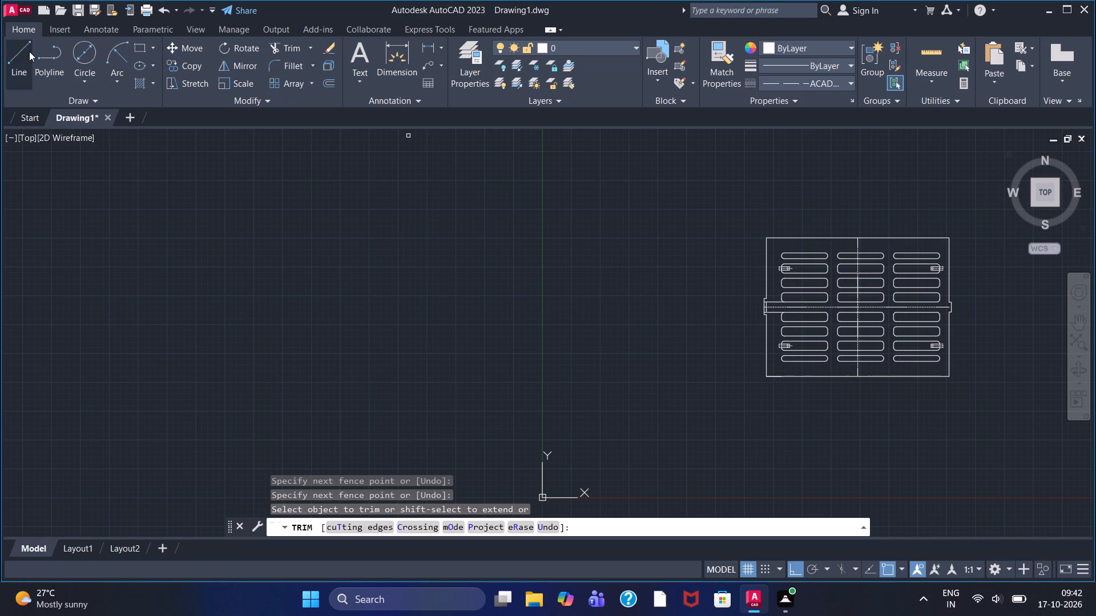
Set the linetype to ByLayer and draw a horizontal line about 423 outward from the outline's lower-left corner.
click(786, 83)
click(812, 98)
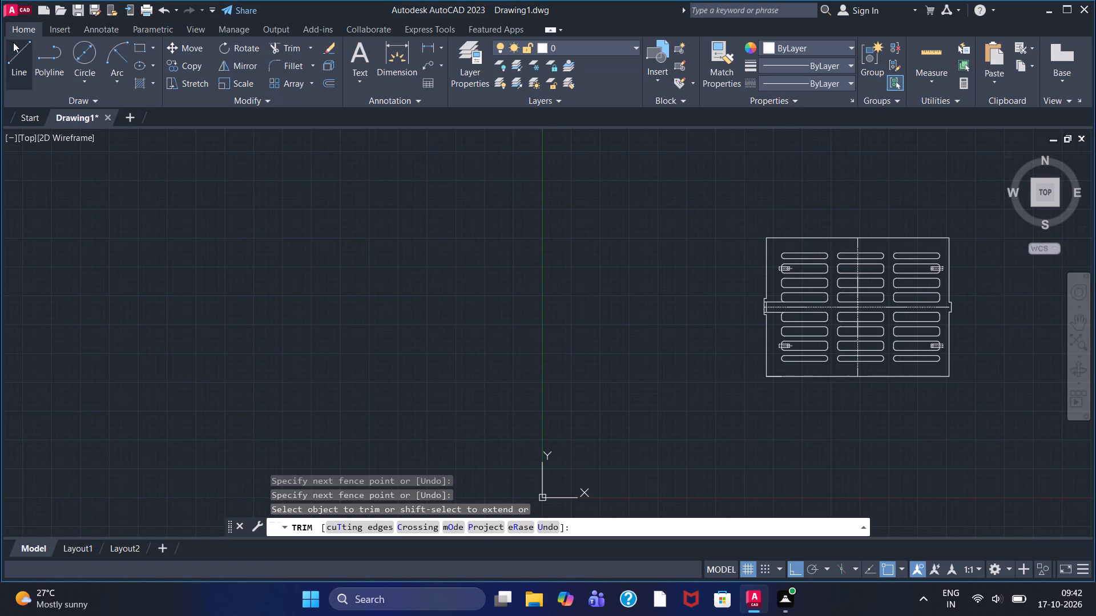
click(13, 42)
click(763, 373)
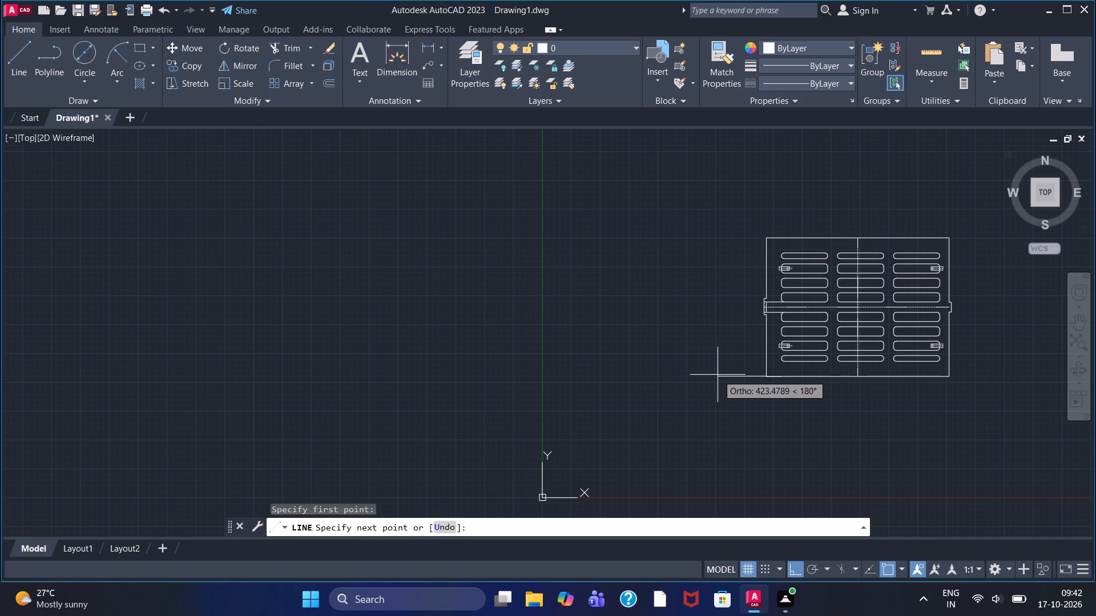
click(718, 375)
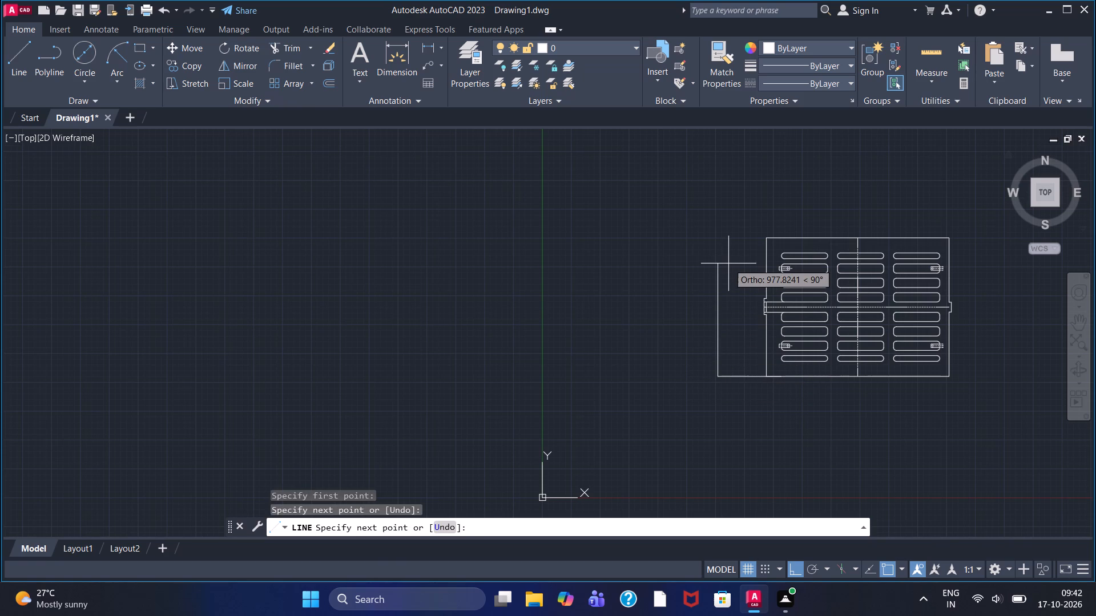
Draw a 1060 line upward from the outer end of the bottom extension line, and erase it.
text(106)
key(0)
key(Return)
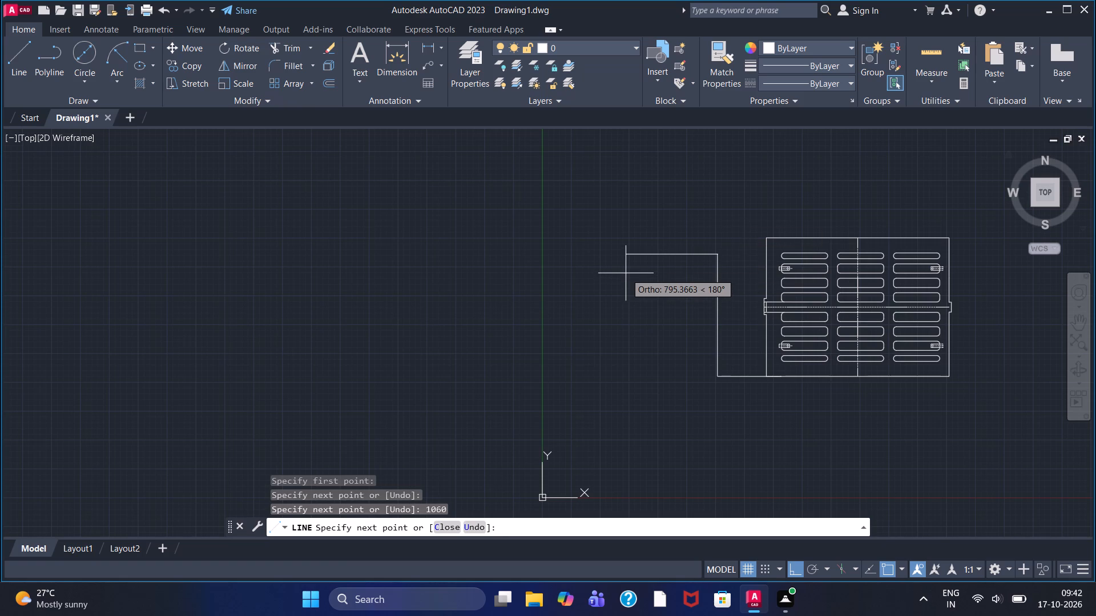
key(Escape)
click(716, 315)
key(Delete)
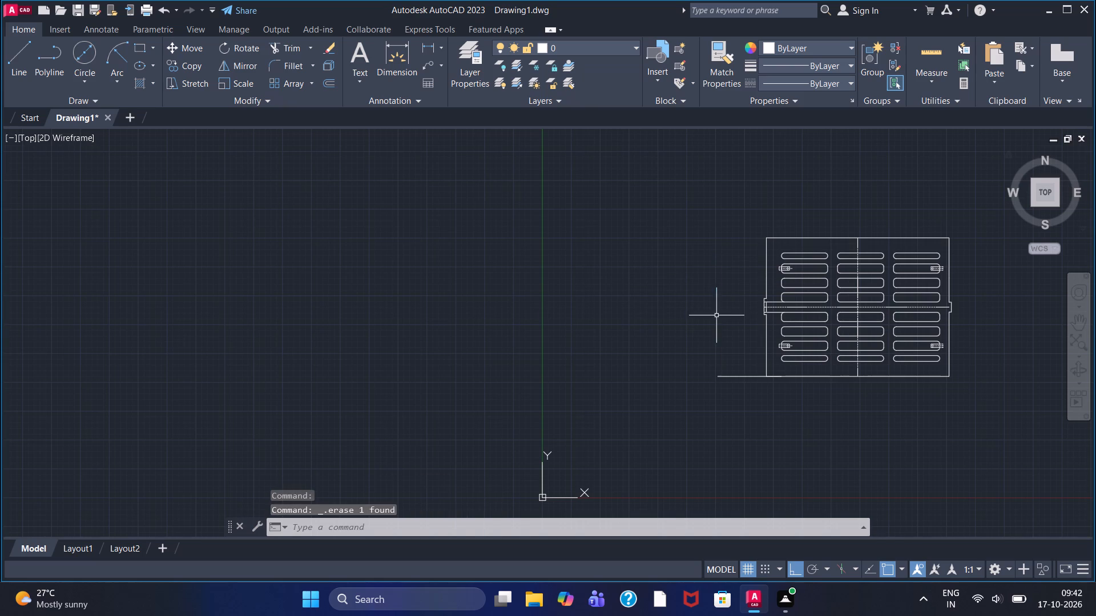
Draw a horizontal line outward from the outline's upper-left corner, reaching slightly farther than the bottom extension line.
click(33, 63)
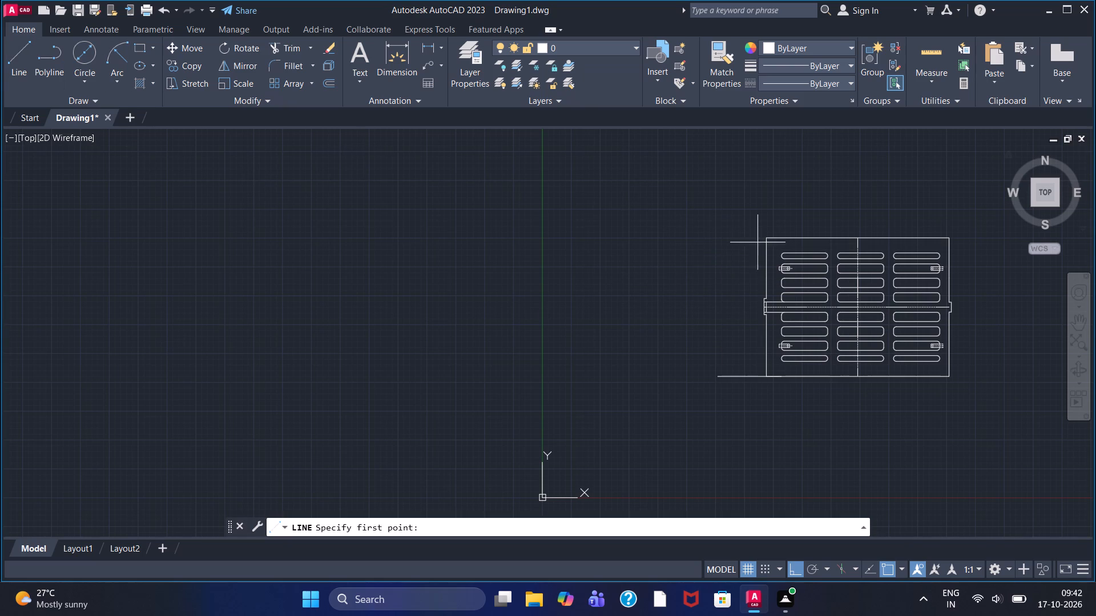
click(766, 238)
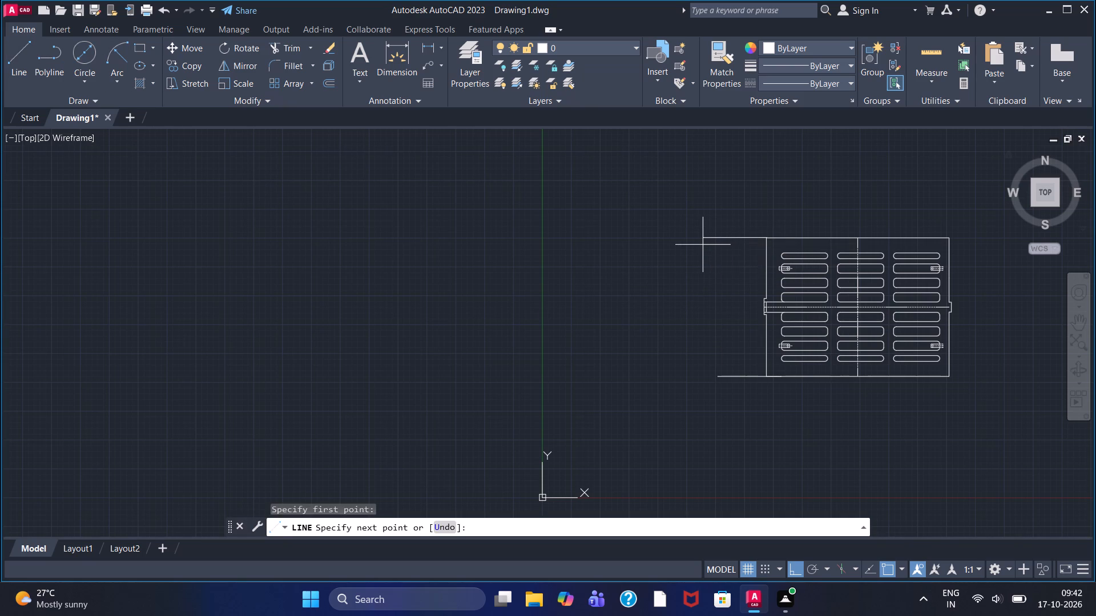
click(703, 245)
right_click(655, 266)
click(670, 271)
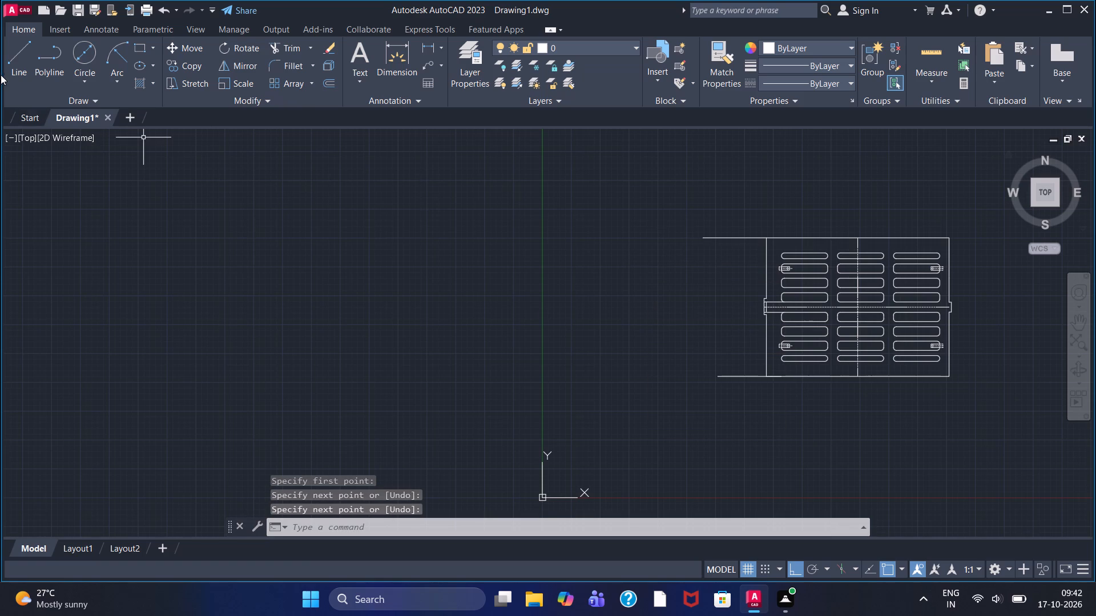
Draw a vertical line from the bottom extension line's outer end up past the top extension line.
click(16, 58)
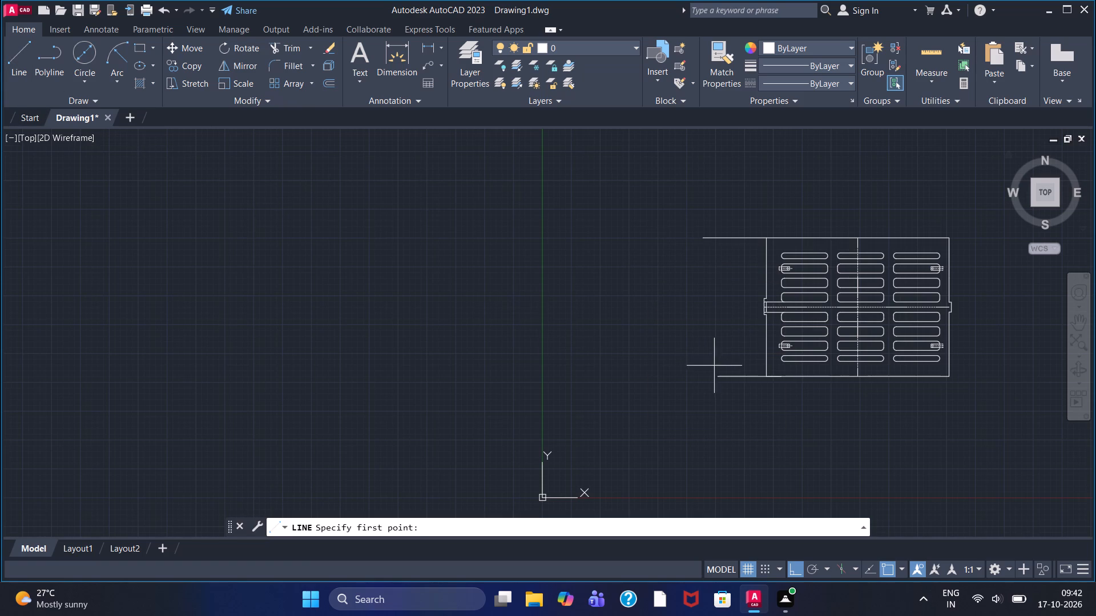
click(719, 378)
click(718, 220)
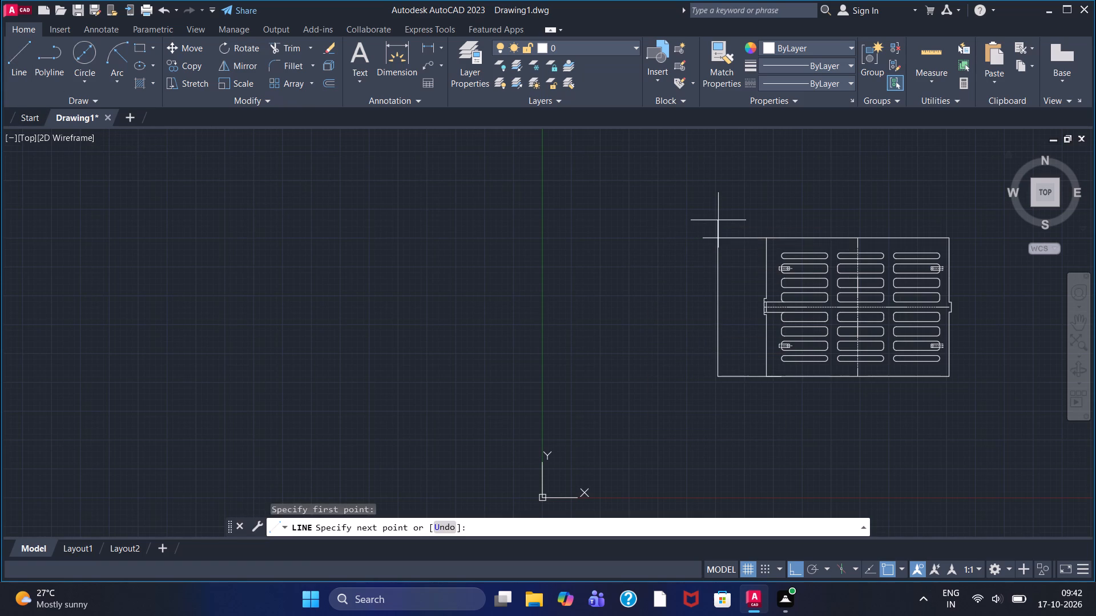
right_click(686, 218)
click(693, 221)
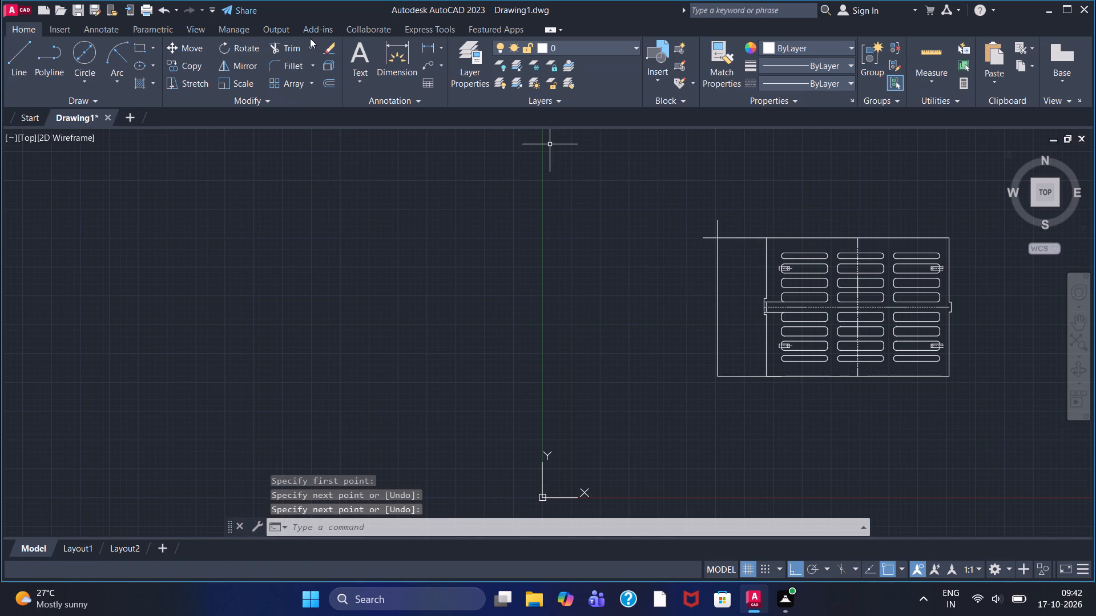
Trim the two overhanging line ends at the added left section's upper-left corner.
click(305, 50)
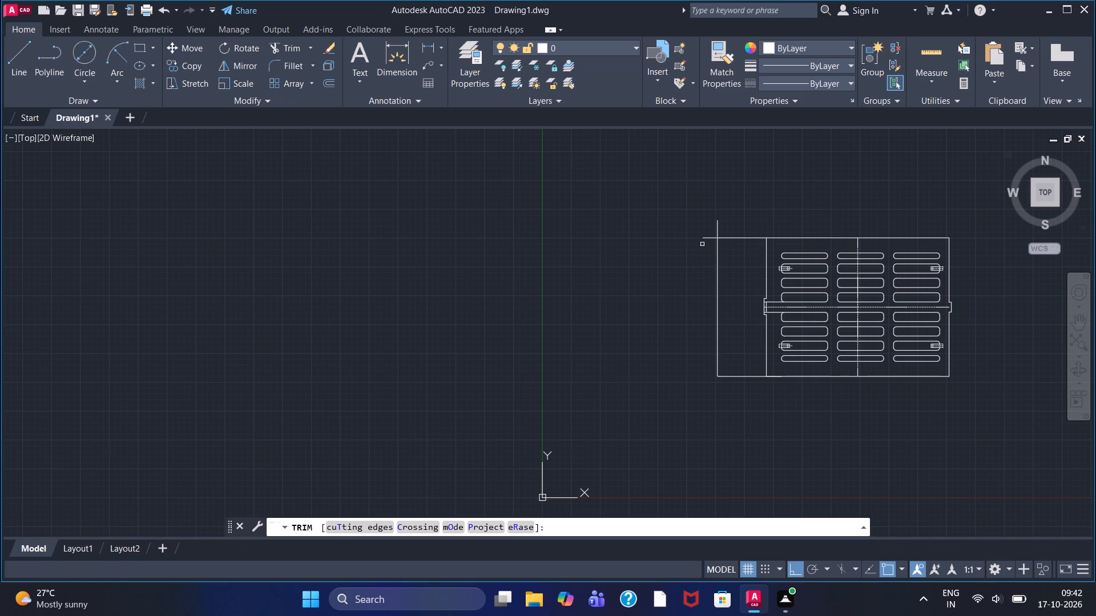
click(705, 239)
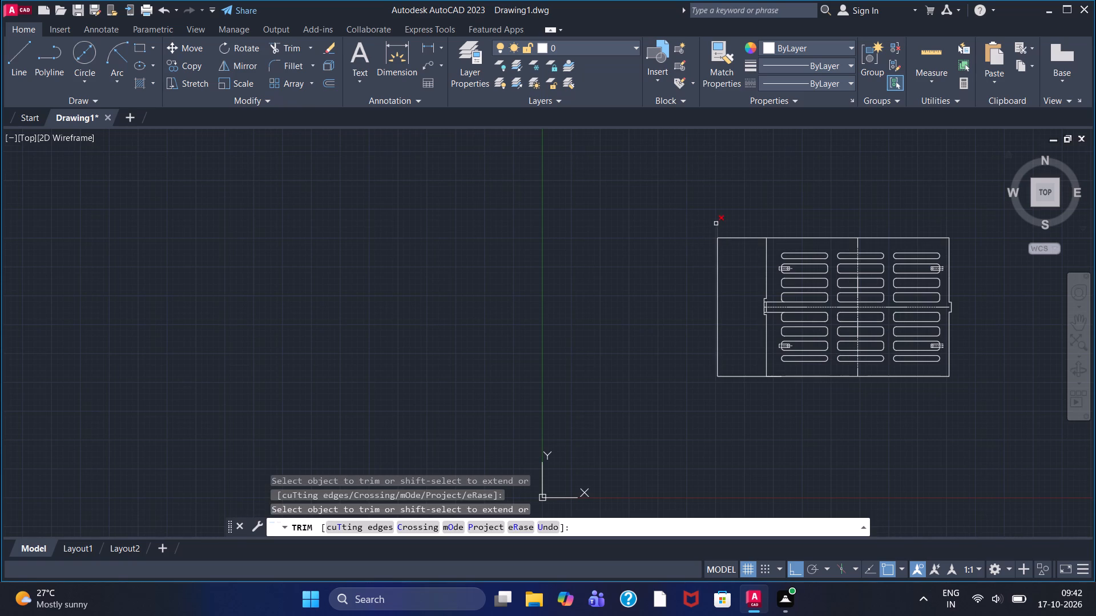
click(716, 224)
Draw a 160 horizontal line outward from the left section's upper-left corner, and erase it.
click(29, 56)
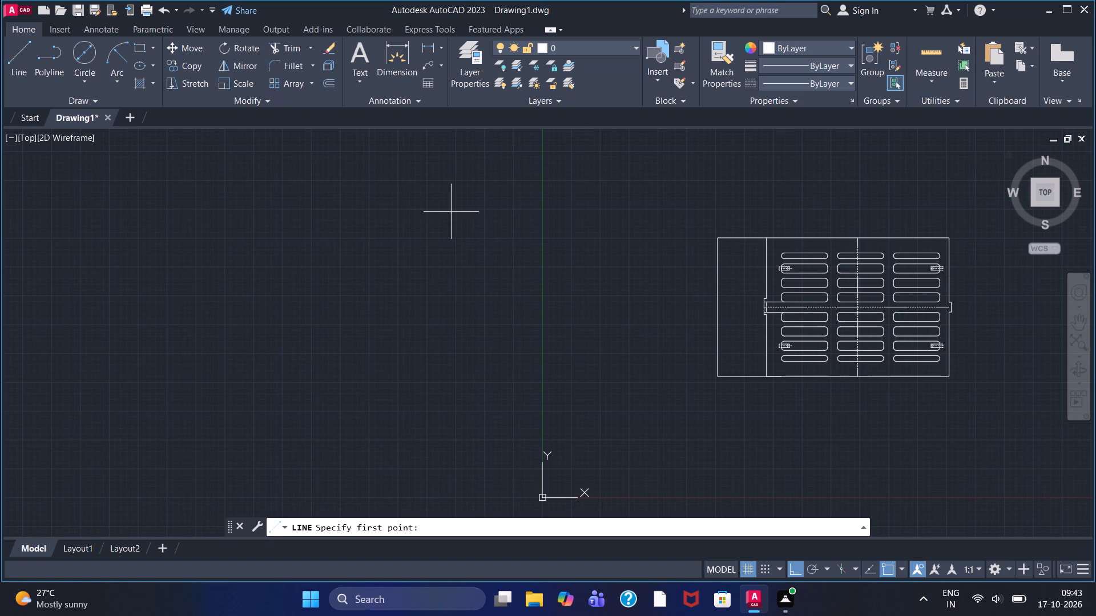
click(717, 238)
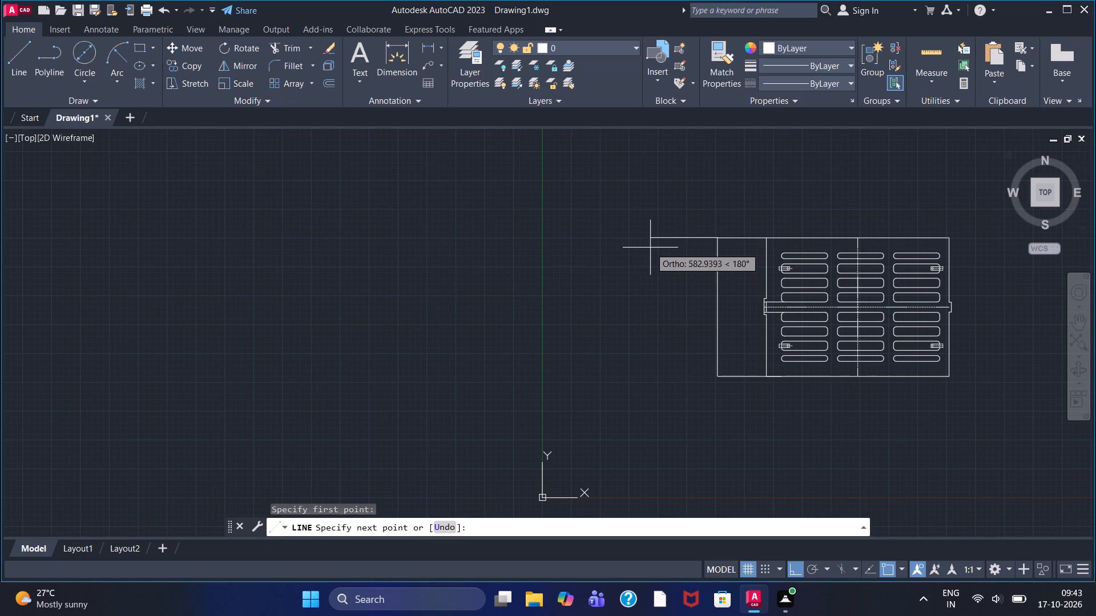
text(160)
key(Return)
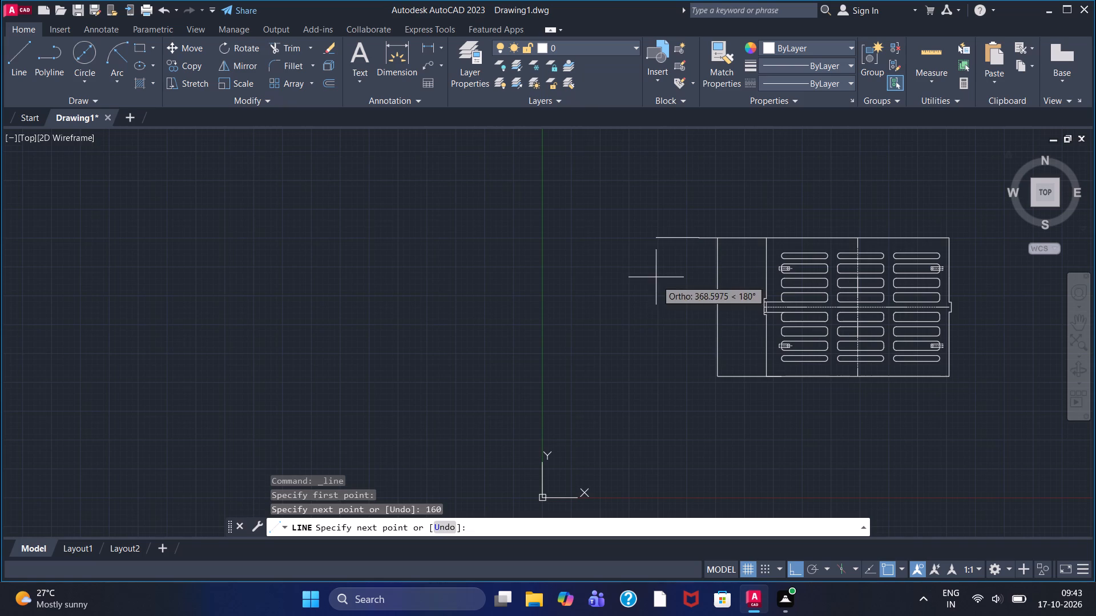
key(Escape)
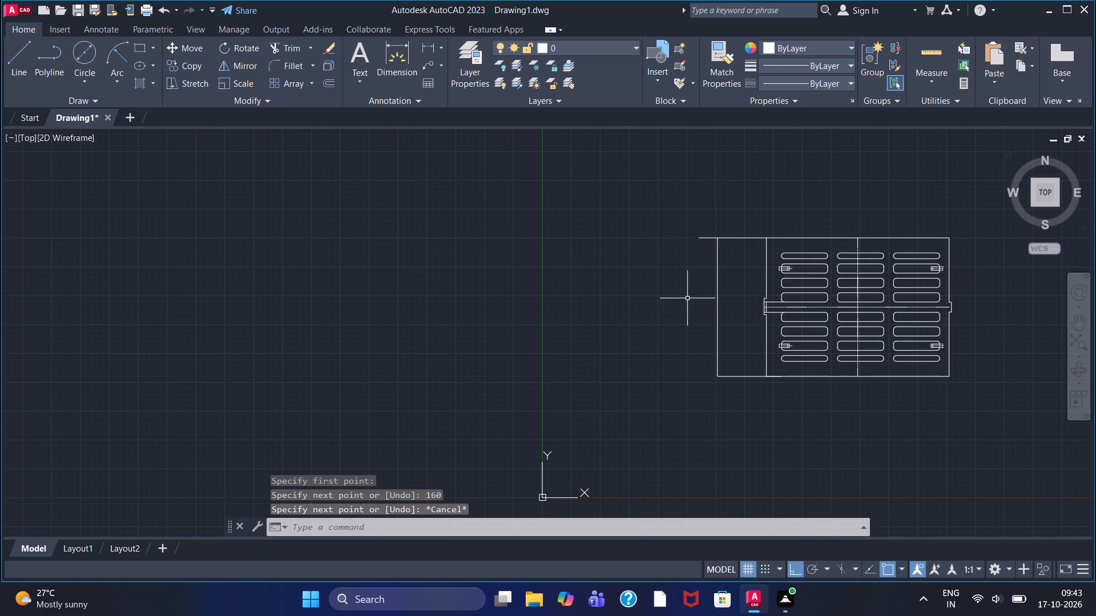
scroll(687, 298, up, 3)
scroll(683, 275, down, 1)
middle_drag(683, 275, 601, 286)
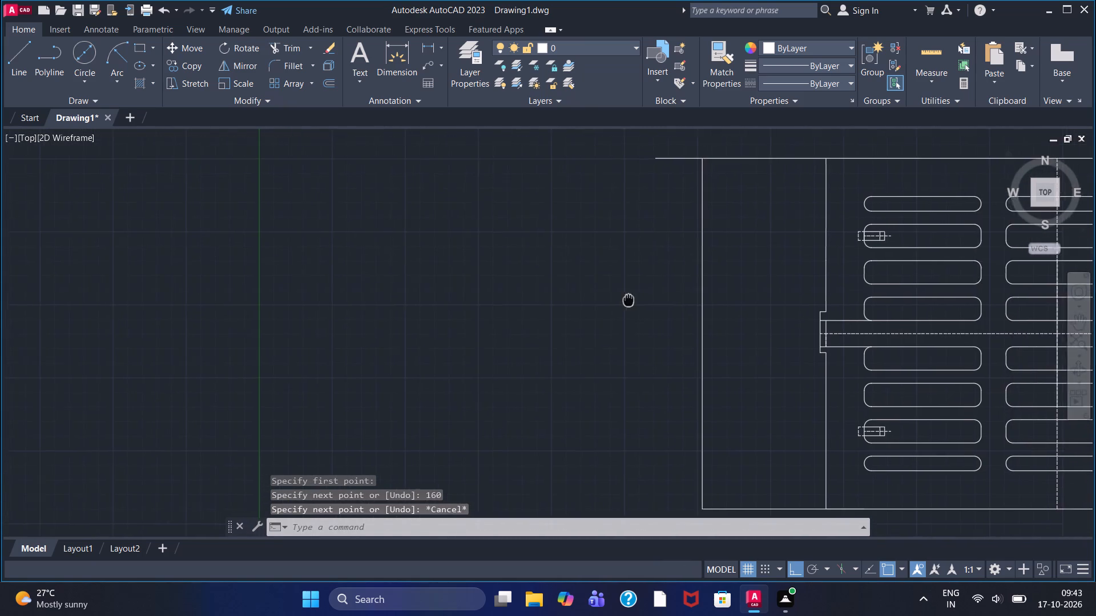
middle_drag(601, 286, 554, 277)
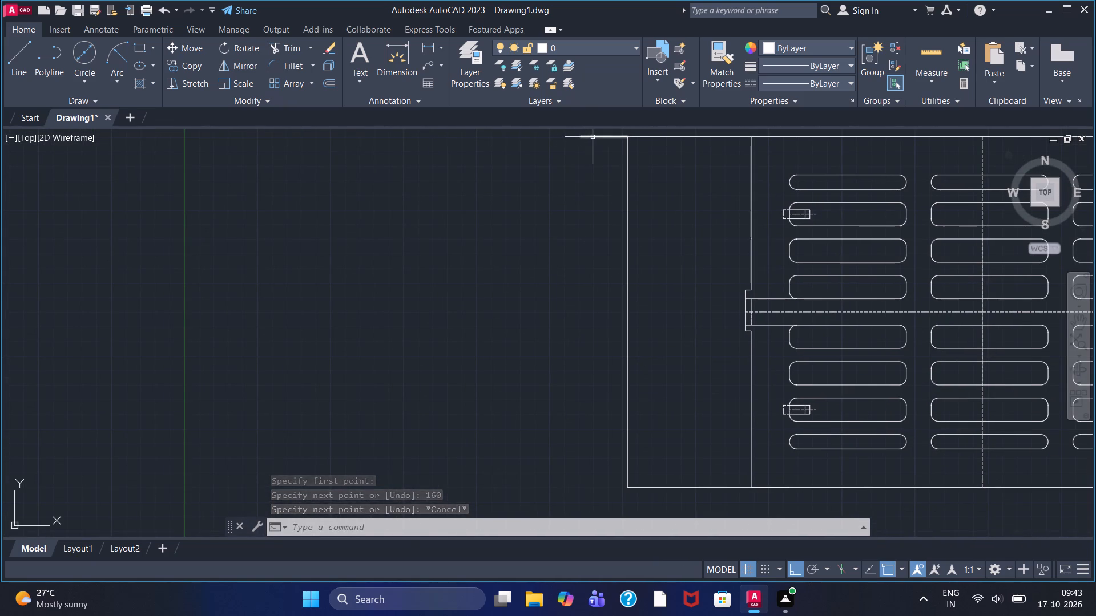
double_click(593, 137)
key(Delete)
Draw a 170 line outward from the left section's upper-left corner, continuing vertically down to just past the bottom edge level.
click(13, 62)
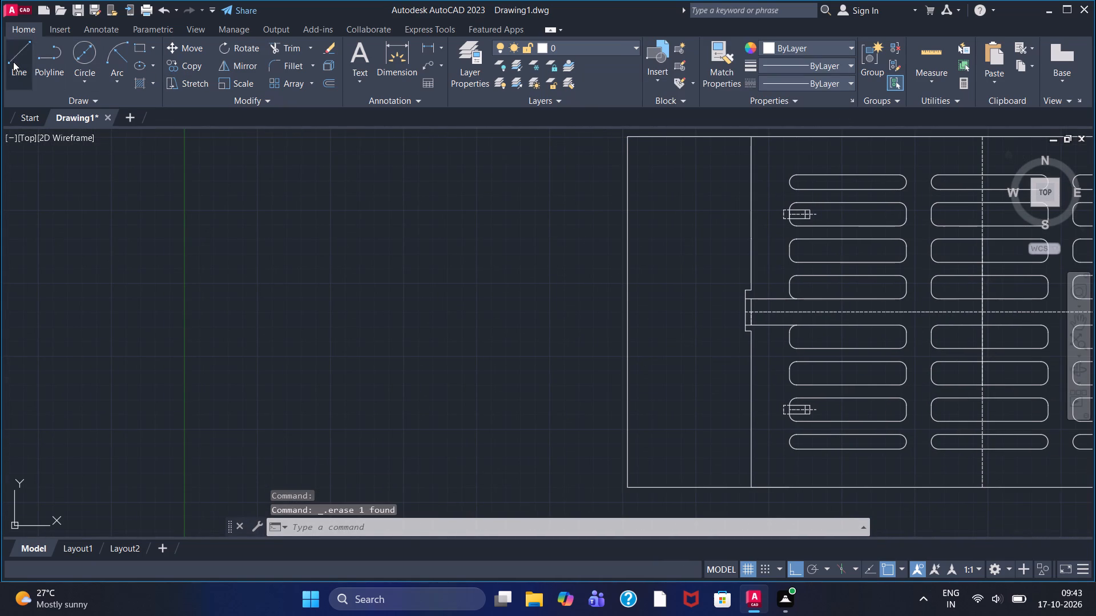
click(630, 139)
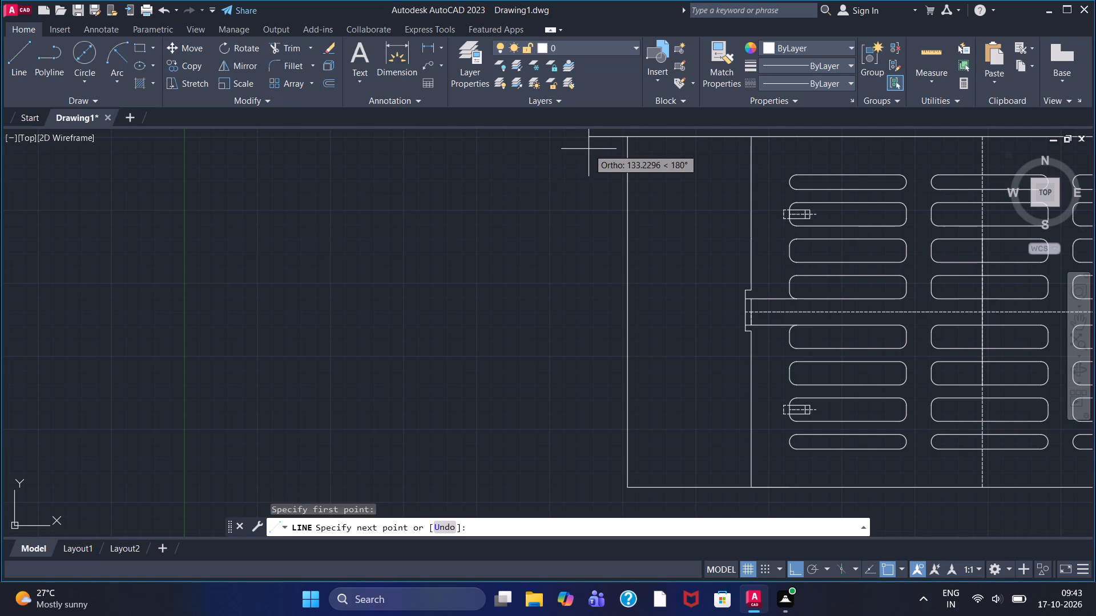
text(170)
key(Return)
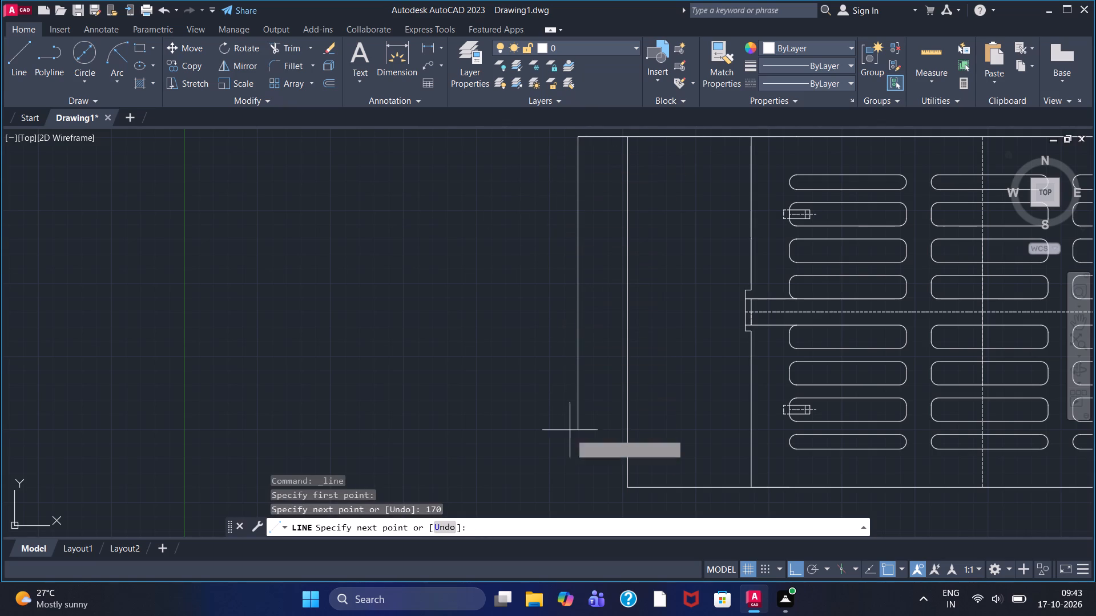
click(581, 499)
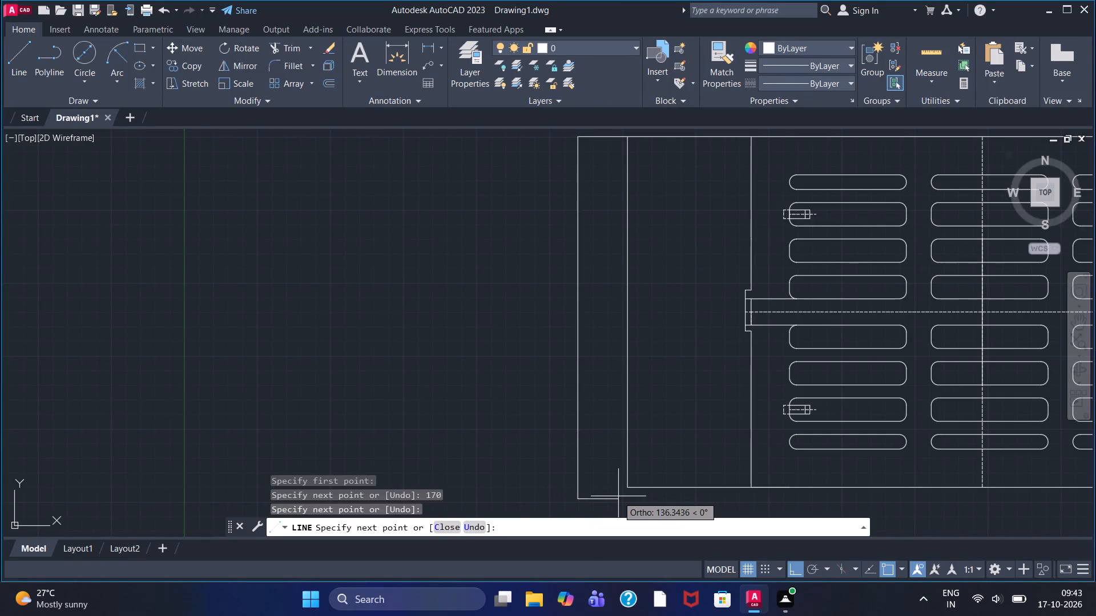
right_click(618, 497)
click(650, 321)
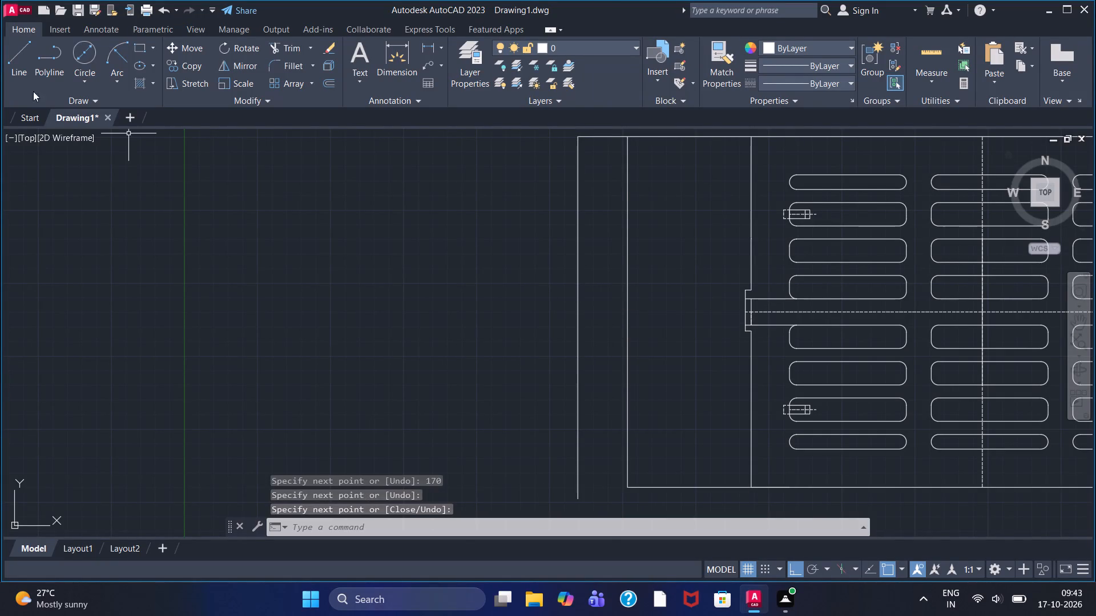
Draw a horizontal line from the left section's lower-left corner outward past the new outer vertical line.
click(21, 72)
click(629, 488)
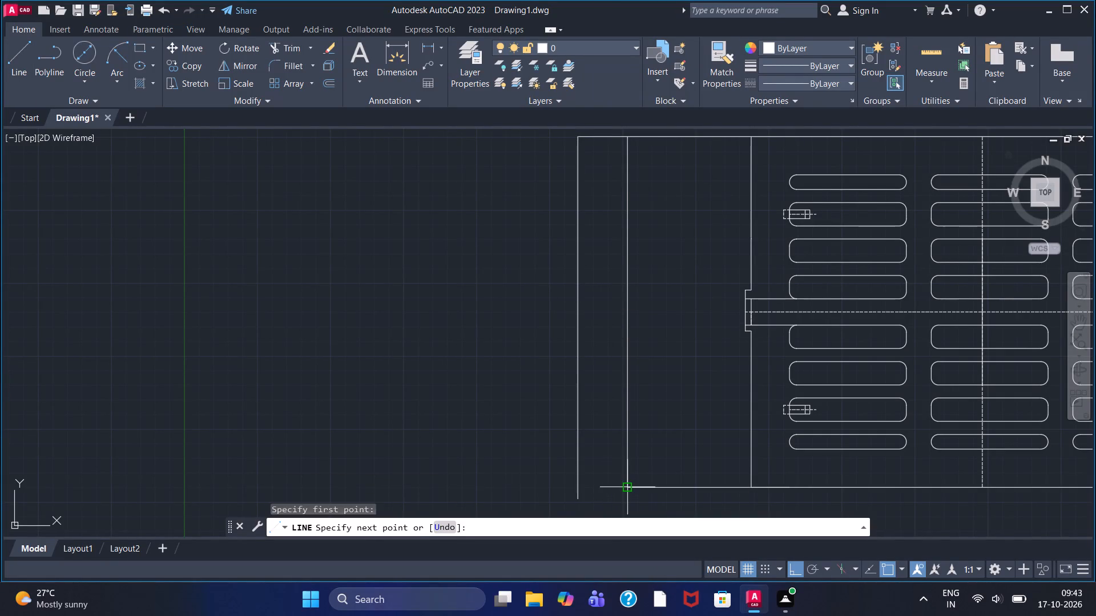
click(561, 489)
right_click(519, 465)
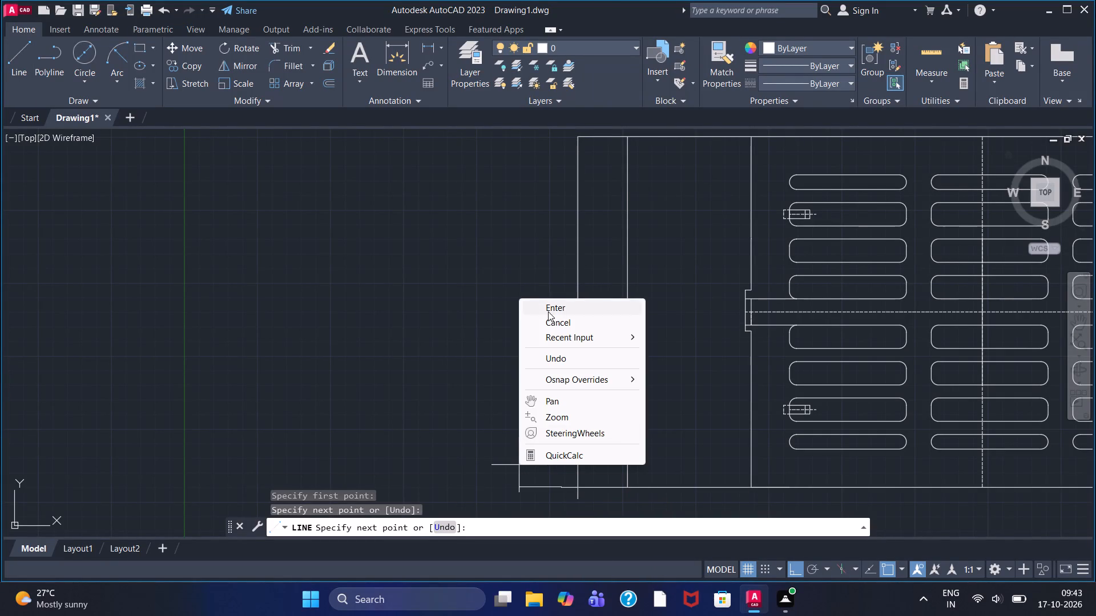
click(550, 311)
Trim the two overhanging line ends at the lower-left corner of the new 170-wide strip.
click(276, 44)
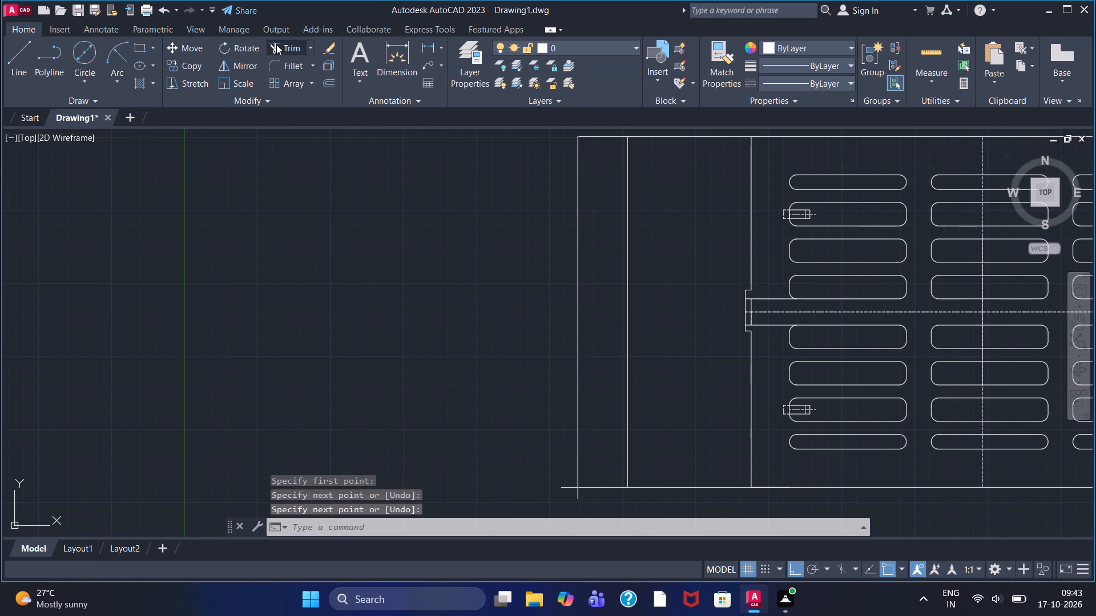
click(566, 488)
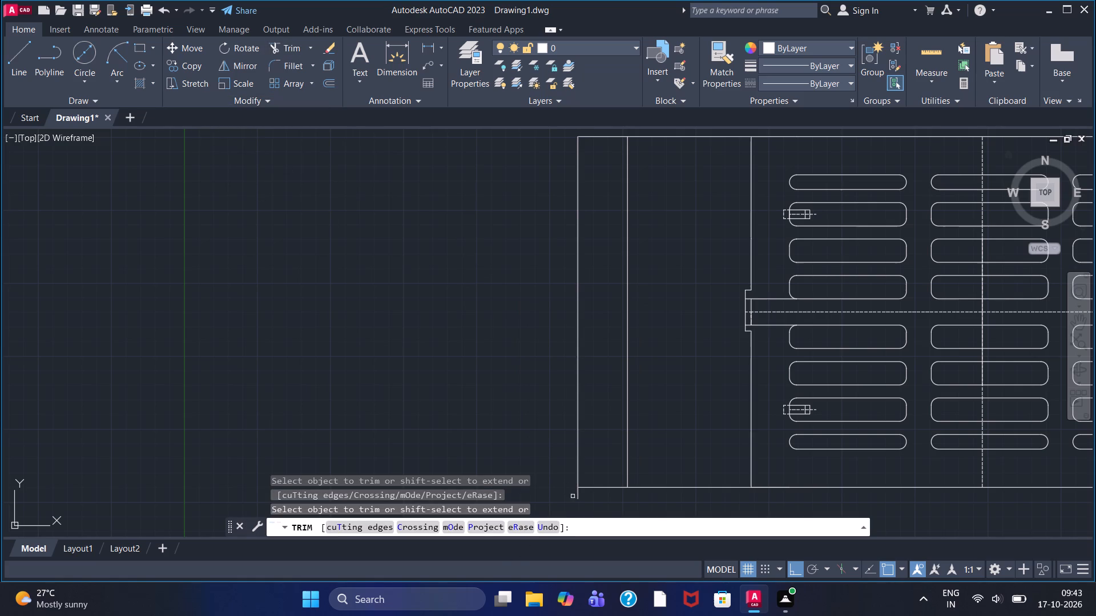
click(579, 497)
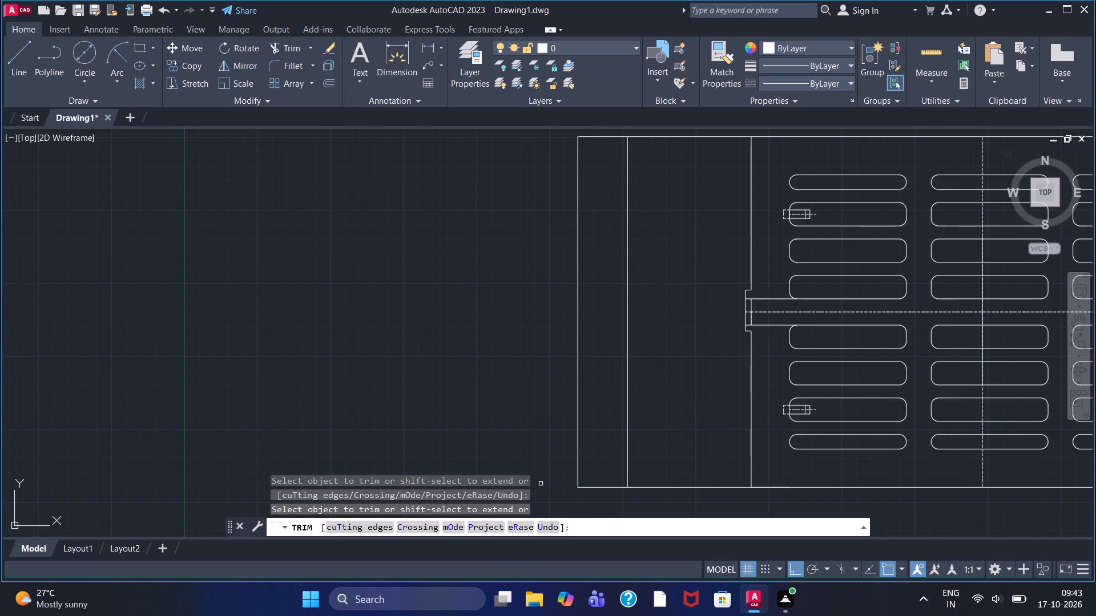
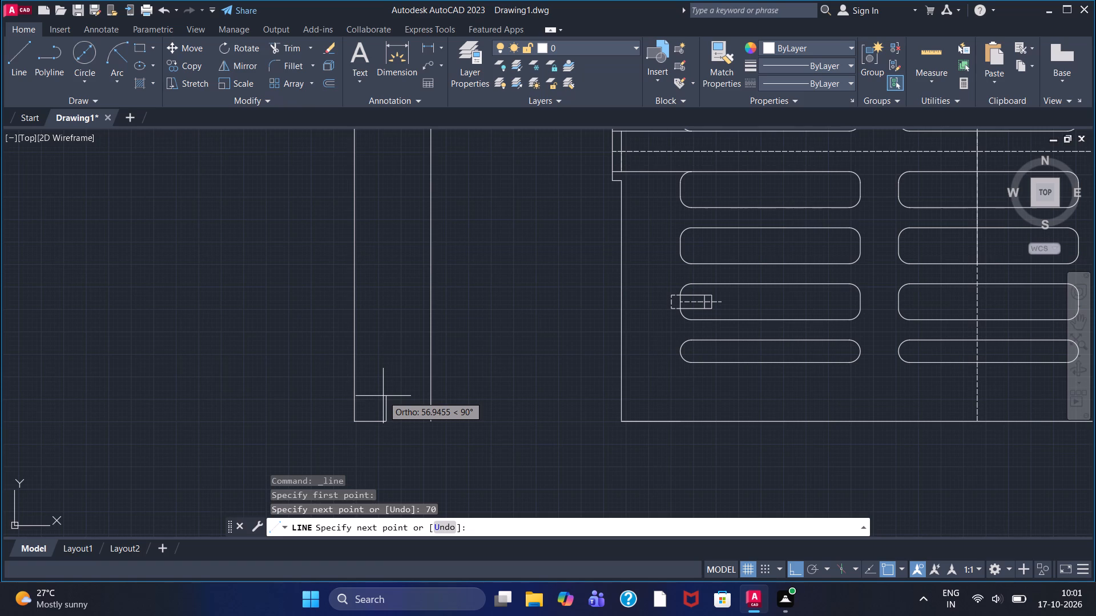
Finish the profile line at the narrow view's lower edge with a 30-unit upward vertical segment.
text(30)
key(Return)
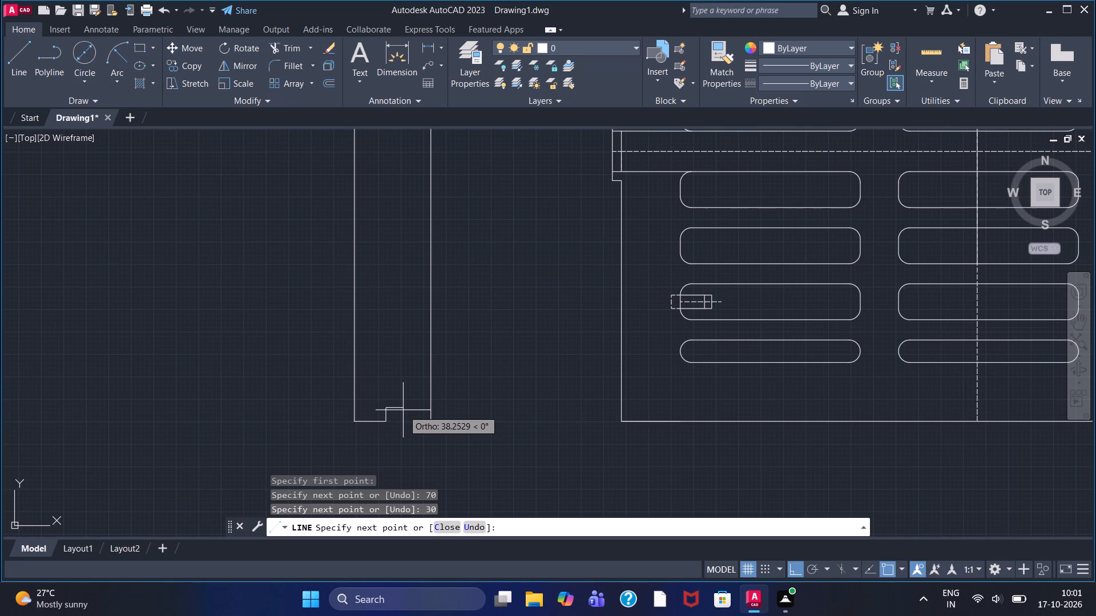
key(Escape)
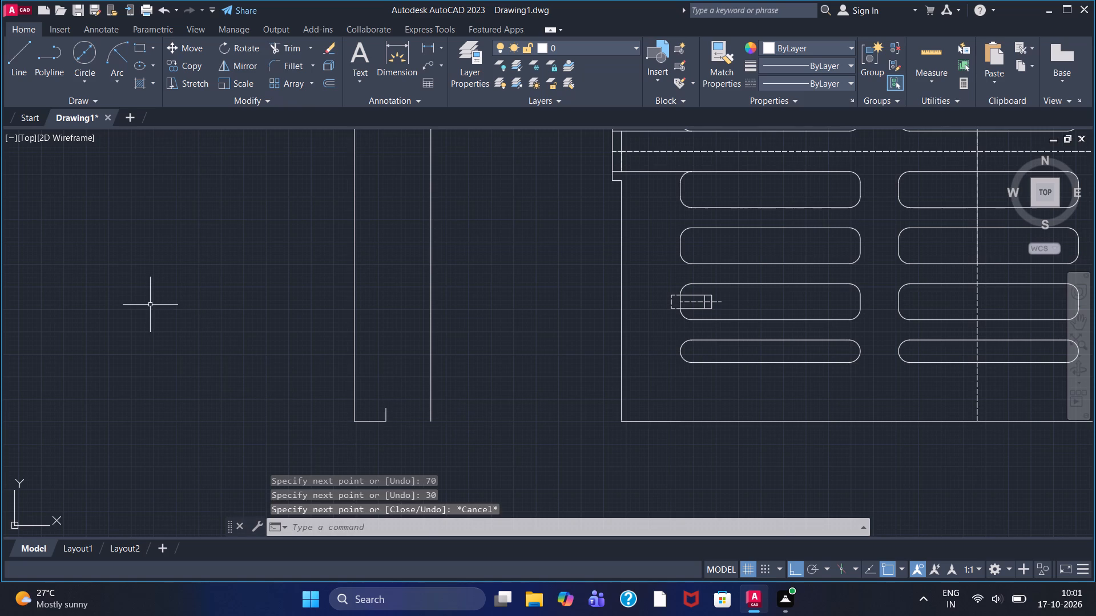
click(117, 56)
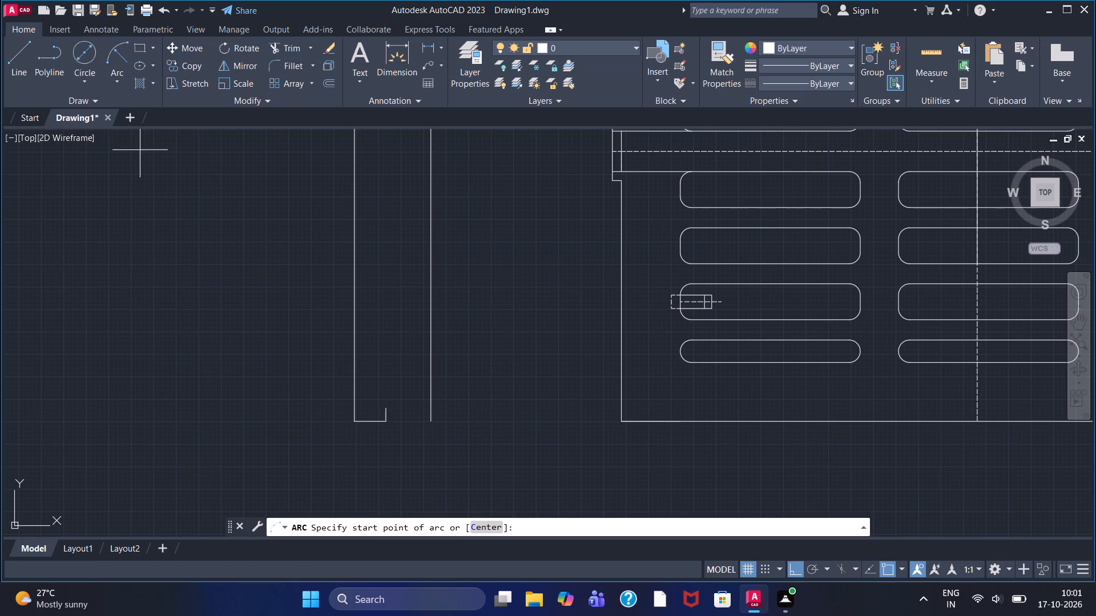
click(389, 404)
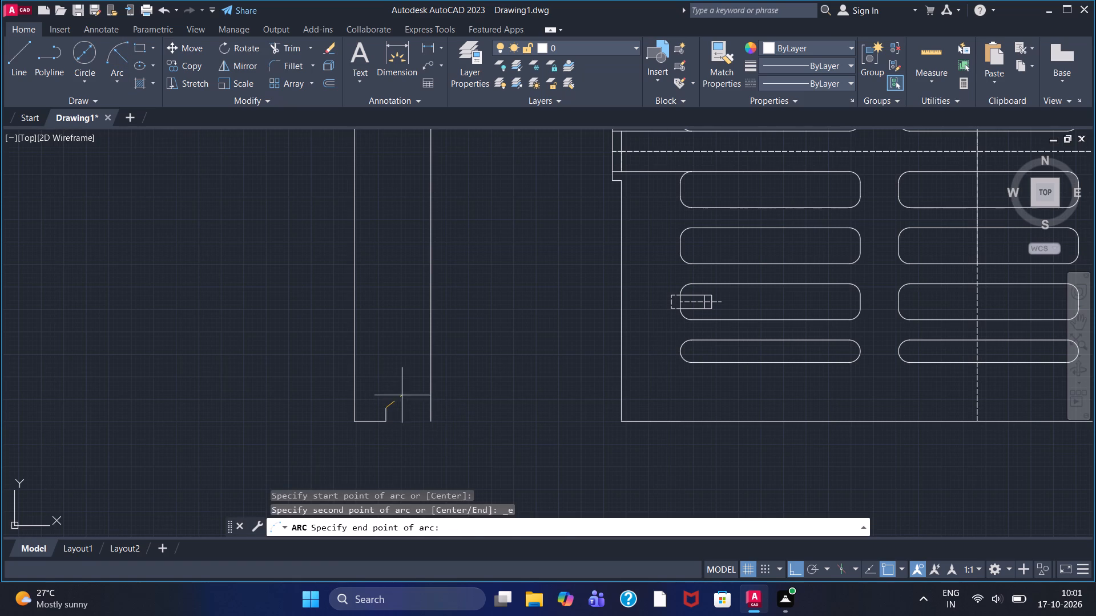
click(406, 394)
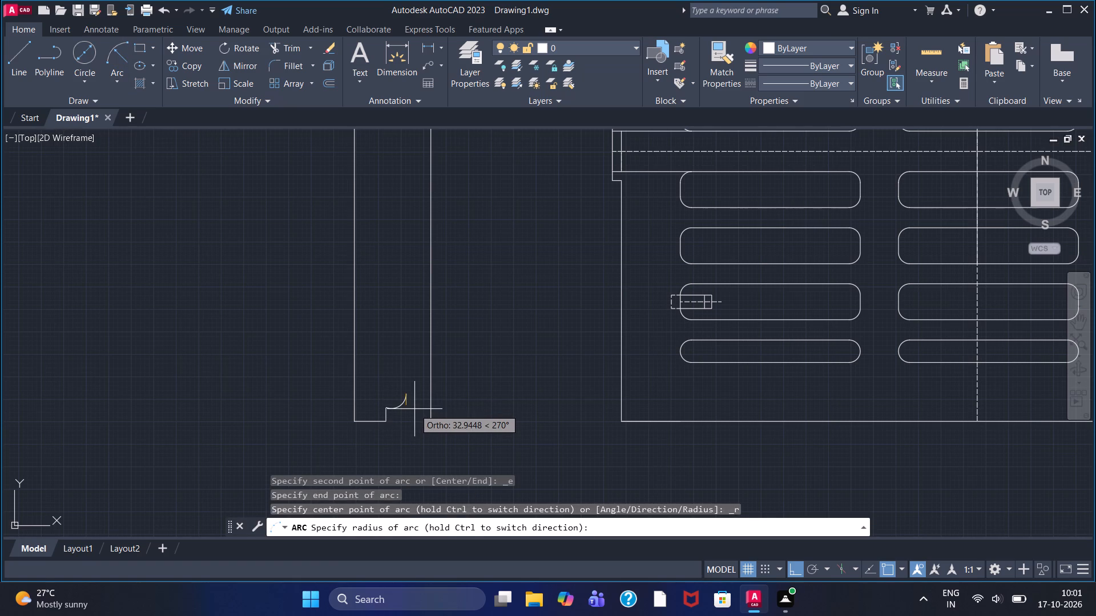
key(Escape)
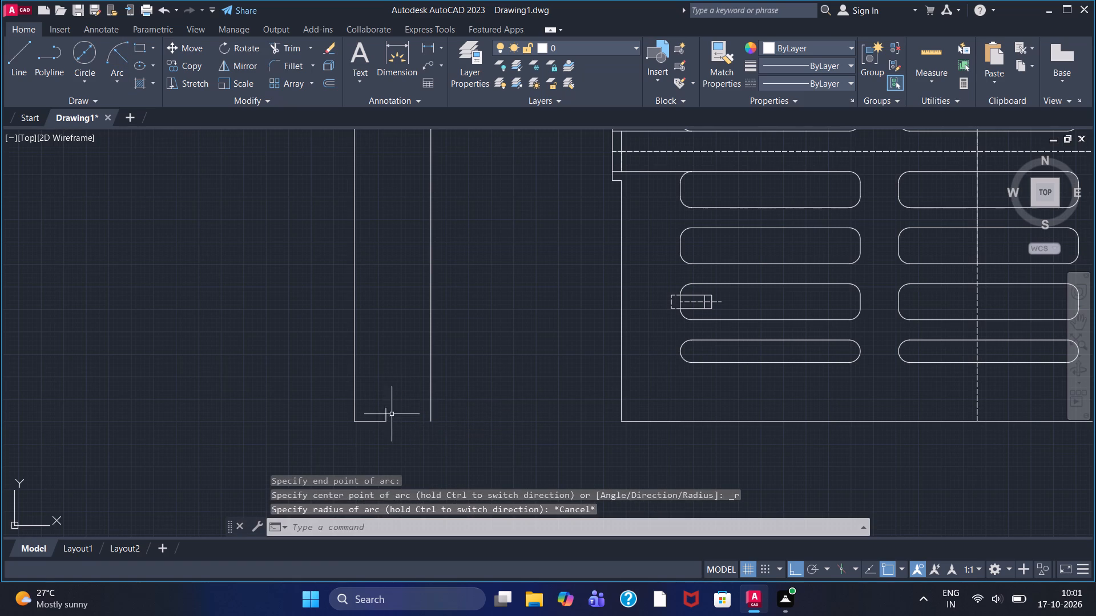
Draw a convex start-end-radius arc from a point up and right of the 30-unit vertical line to that line's upper endpoint.
click(119, 57)
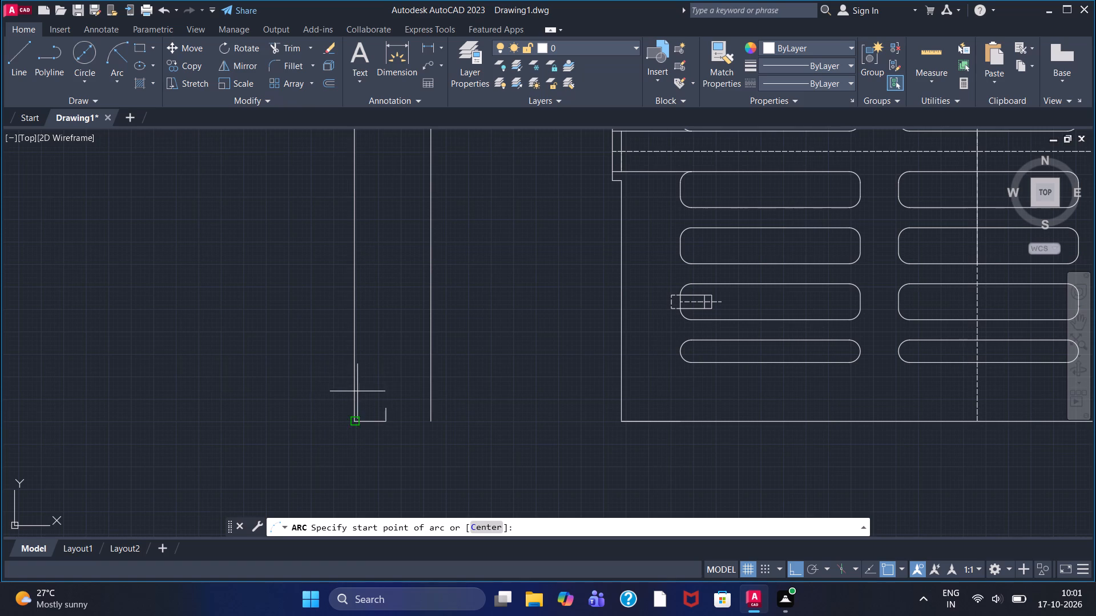
click(402, 397)
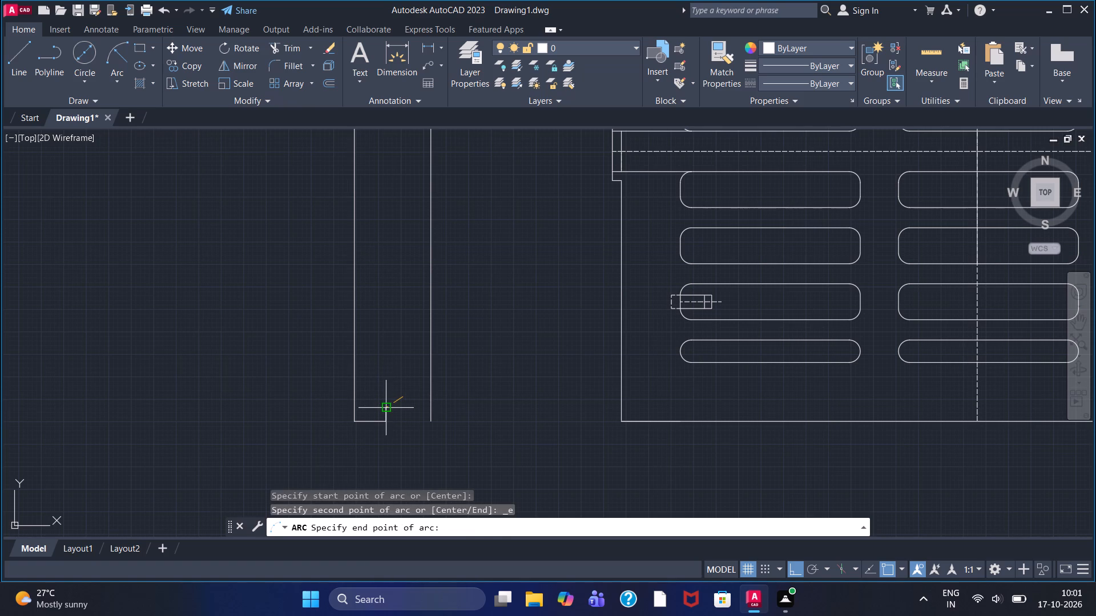
click(386, 408)
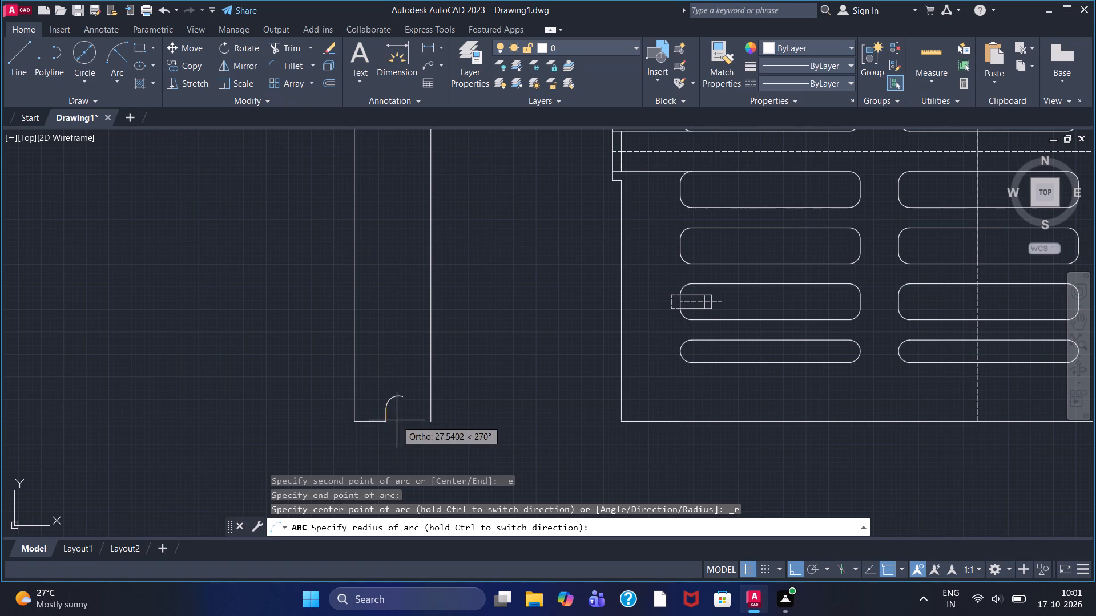
click(403, 423)
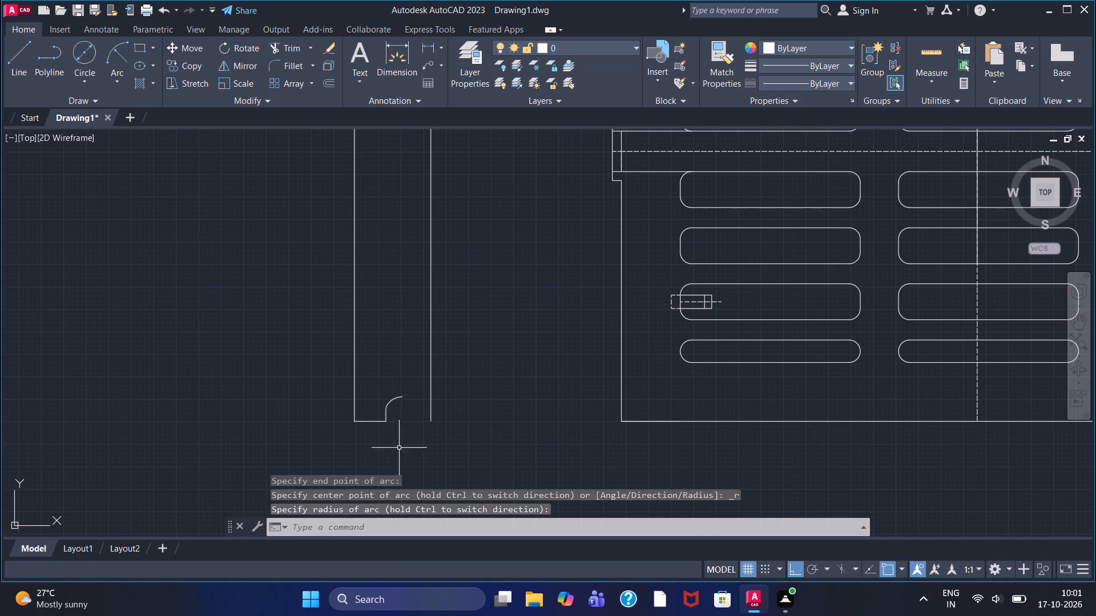
From the arc's upper end, draw a horizontal line about 37 units long toward the far edge, followed by a 40-unit upward vertical line.
click(22, 53)
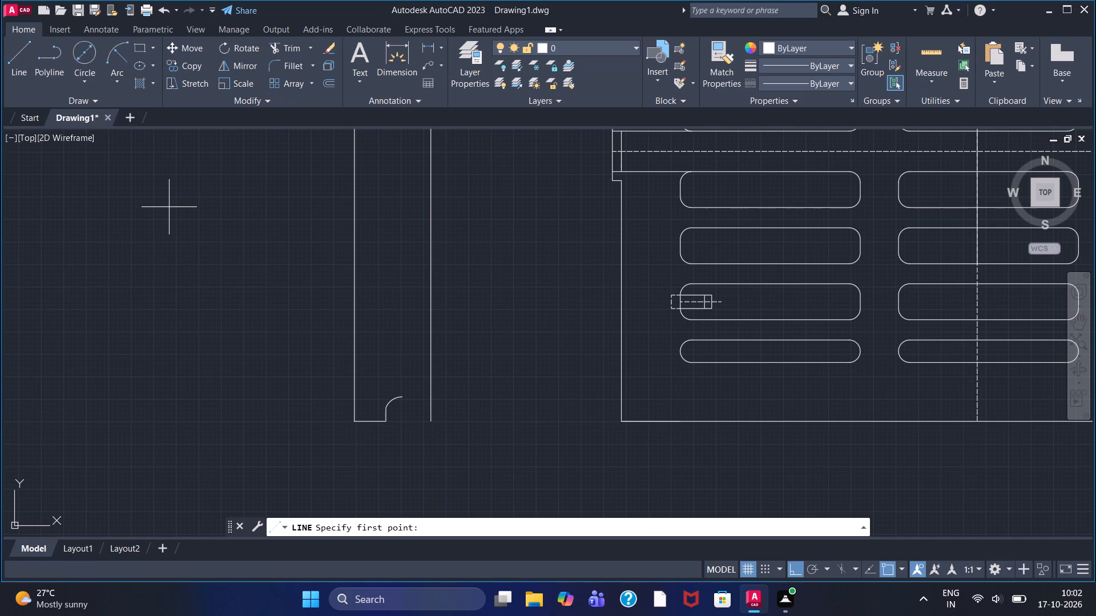
click(406, 395)
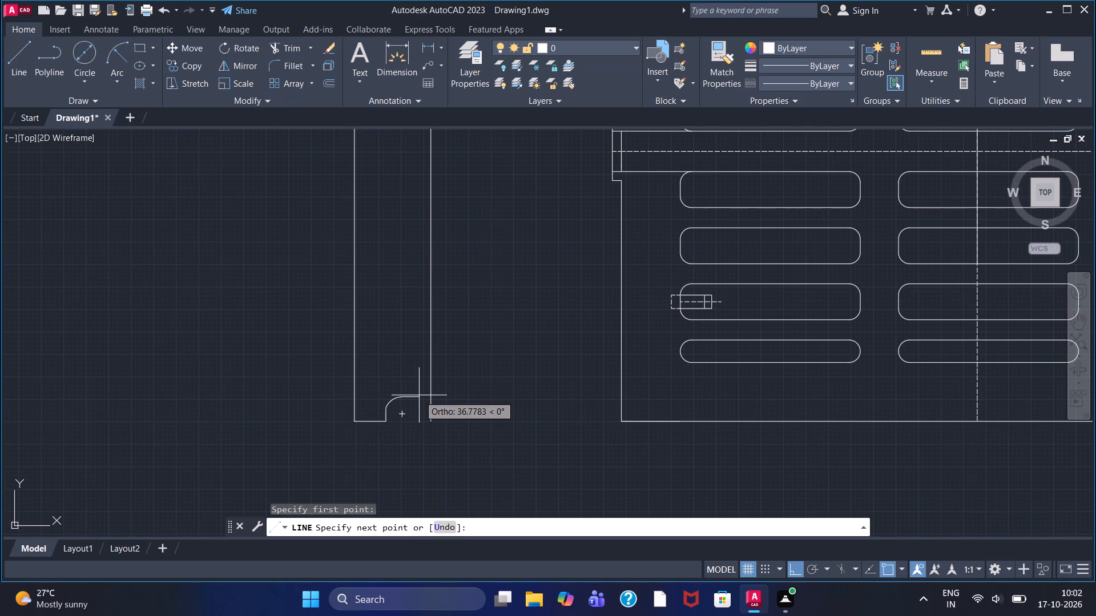
click(419, 395)
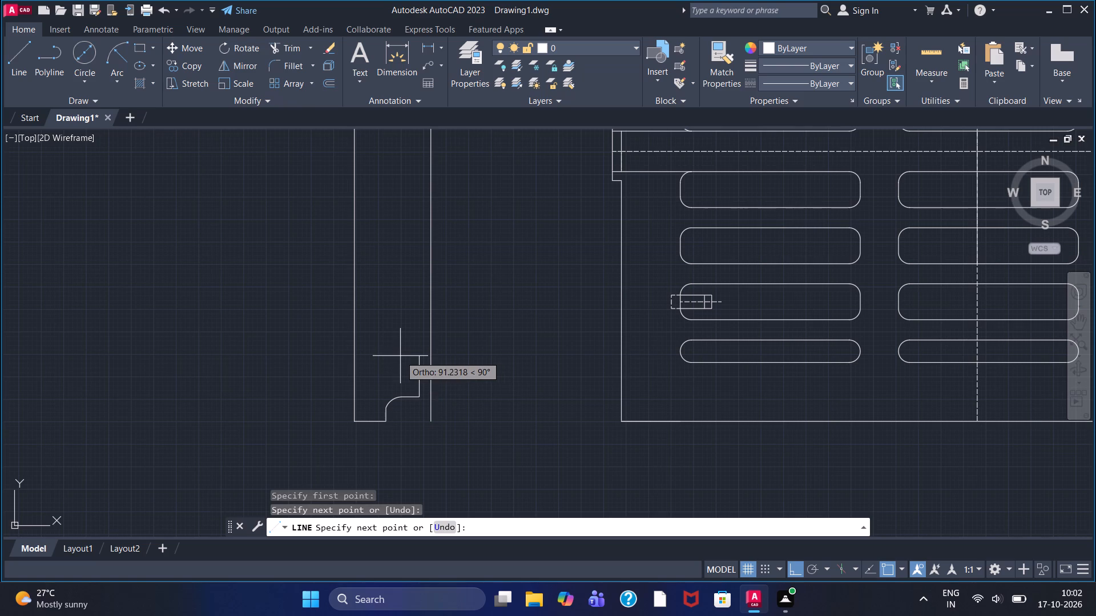
text(20)
key(BackSpace)
key(BackSpace)
text(40)
key(Return)
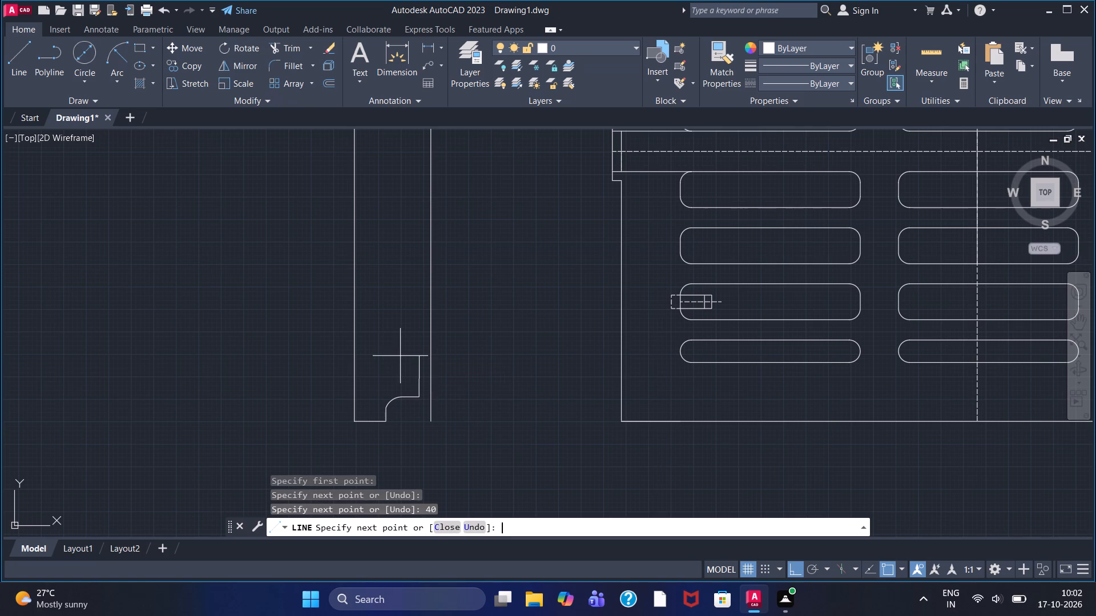
key(Escape)
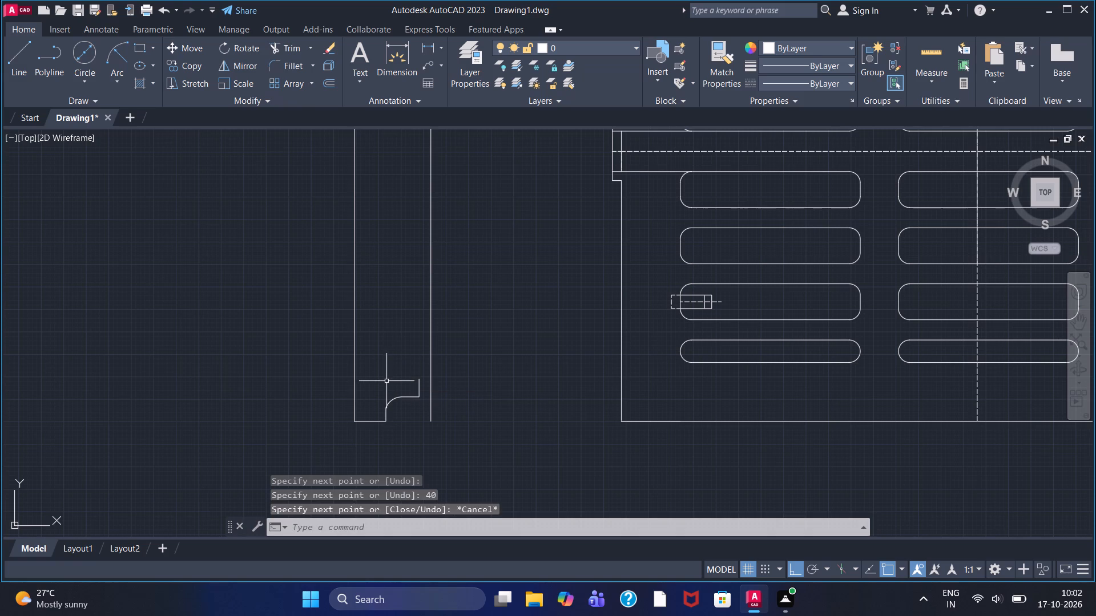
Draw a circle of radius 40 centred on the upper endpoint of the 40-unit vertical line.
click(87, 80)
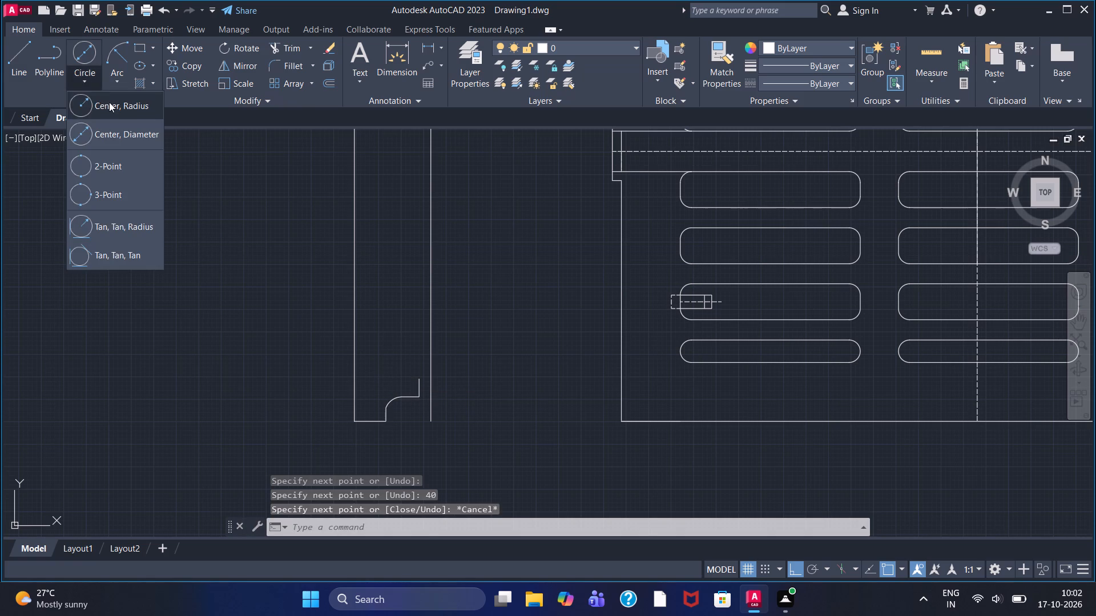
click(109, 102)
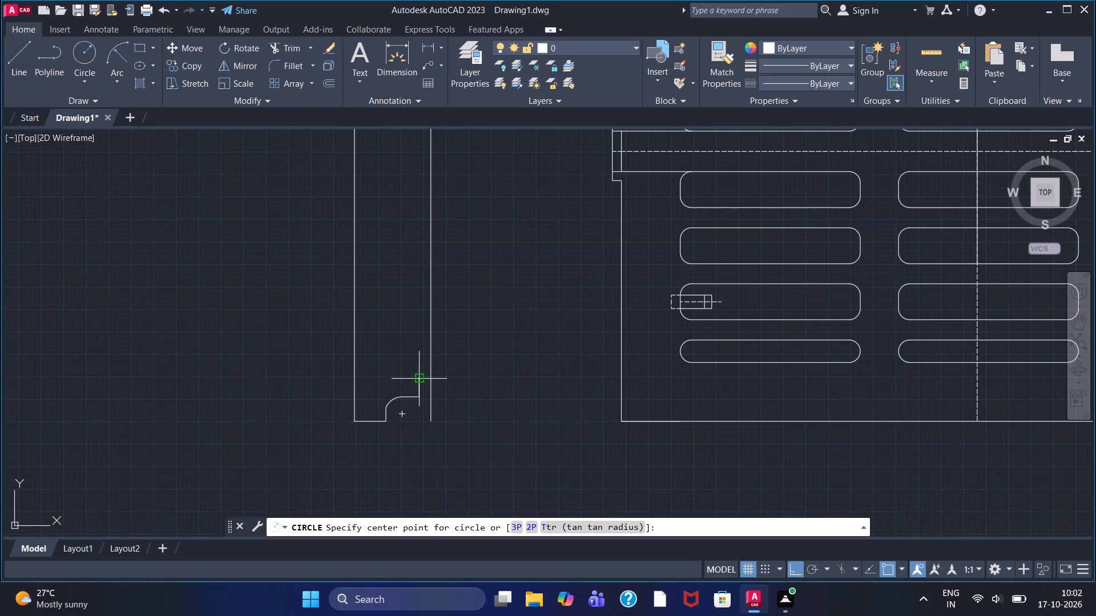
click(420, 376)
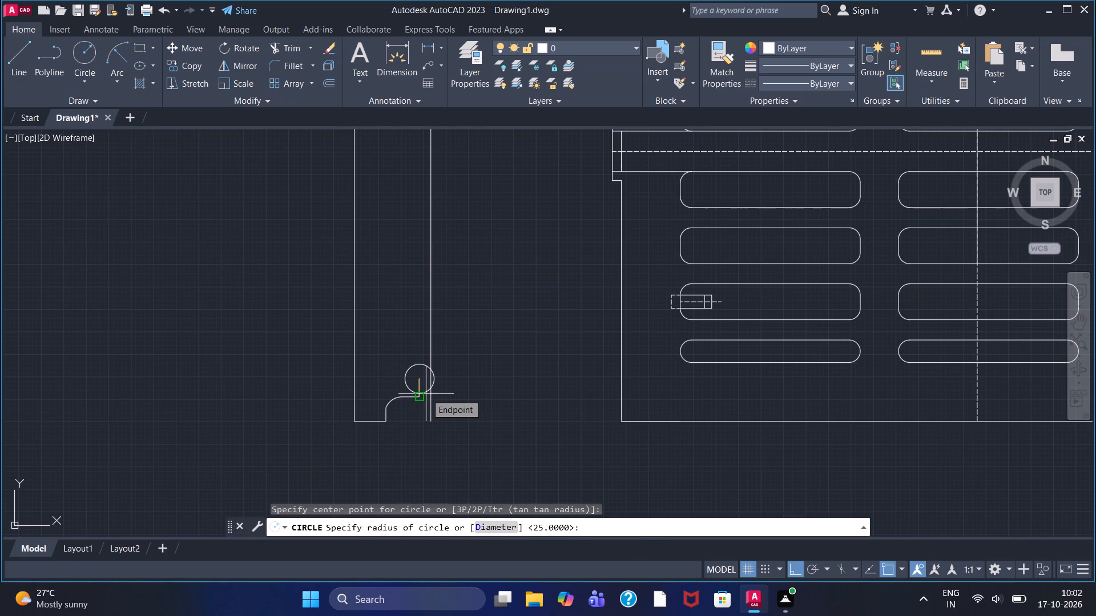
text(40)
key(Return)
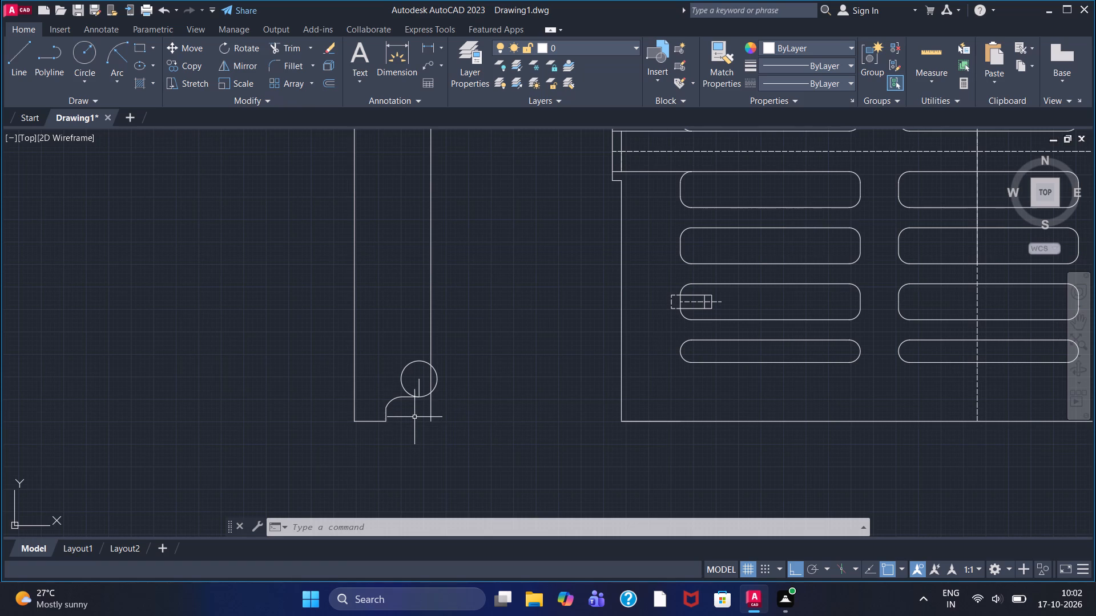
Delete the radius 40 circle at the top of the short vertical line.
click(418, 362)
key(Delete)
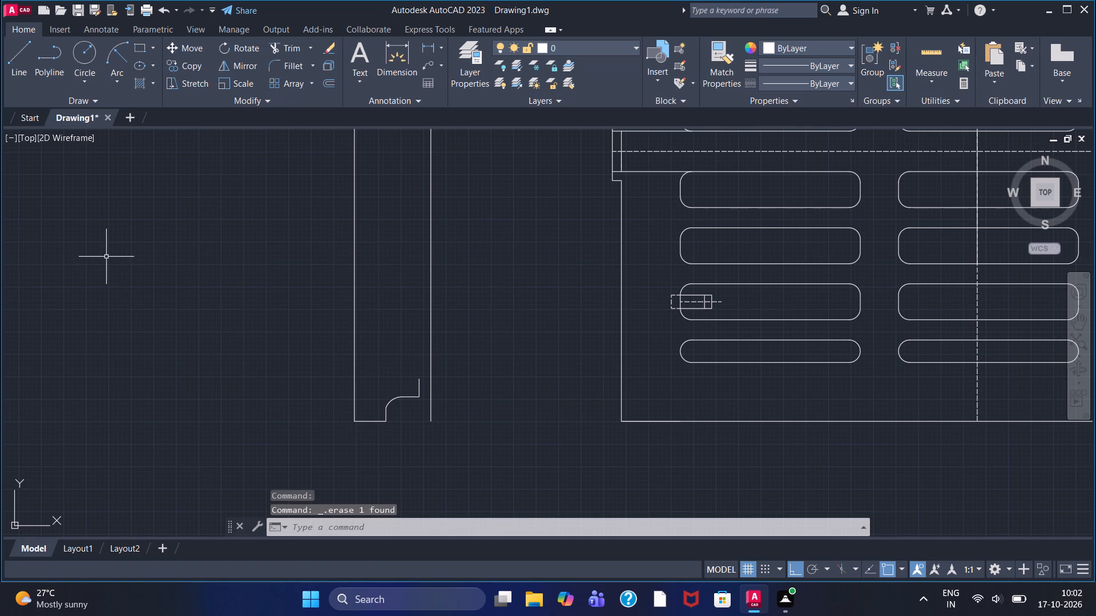
Draw a horizontal line from the top of the 40-unit vertical line across and beyond the narrow view's right-hand edge line.
click(13, 63)
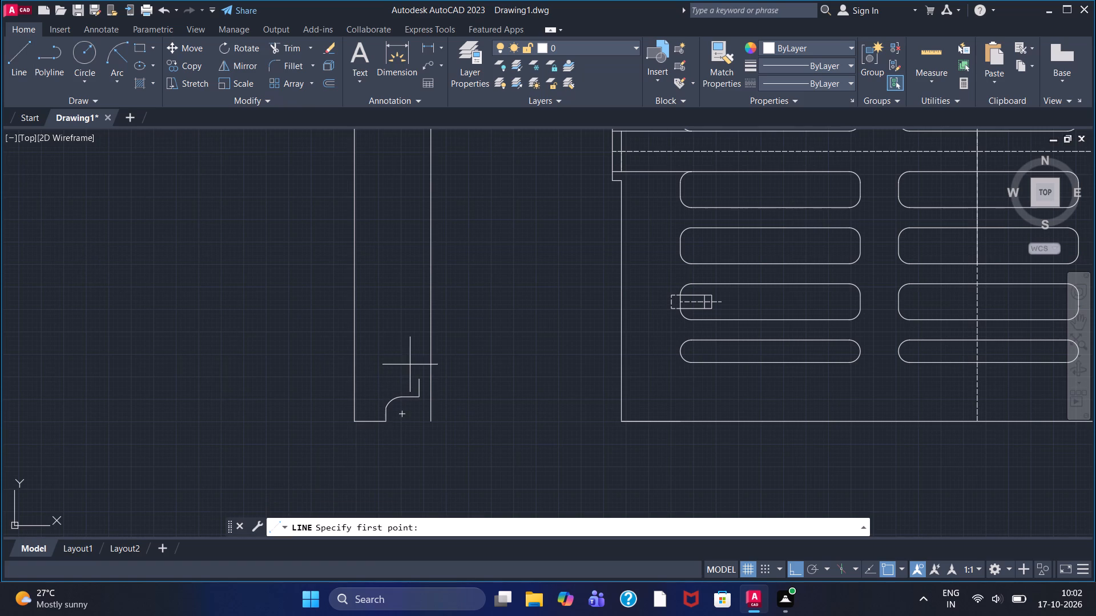
click(422, 382)
click(472, 383)
right_click(469, 351)
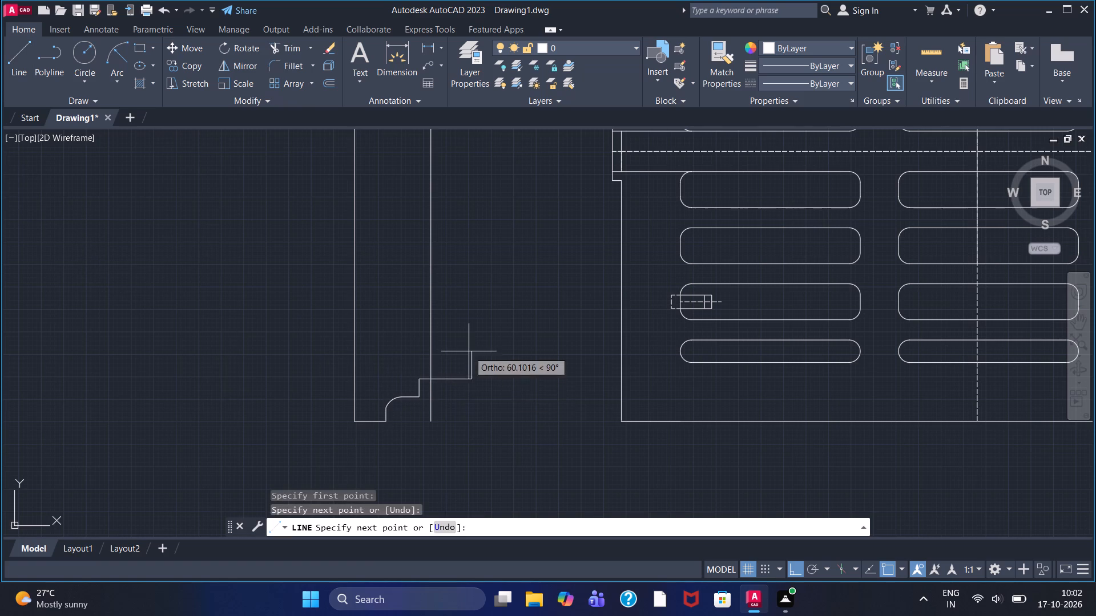
click(477, 358)
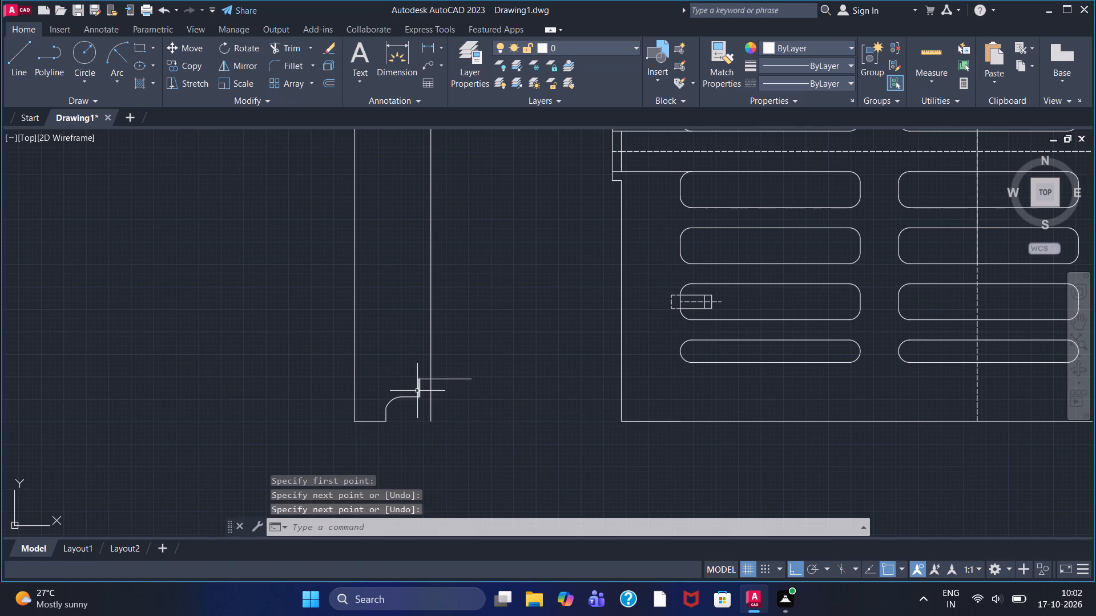
Trim the horizontal line's portion between the short vertical line and the narrow view's right-hand edge line.
scroll(417, 391, up, 2)
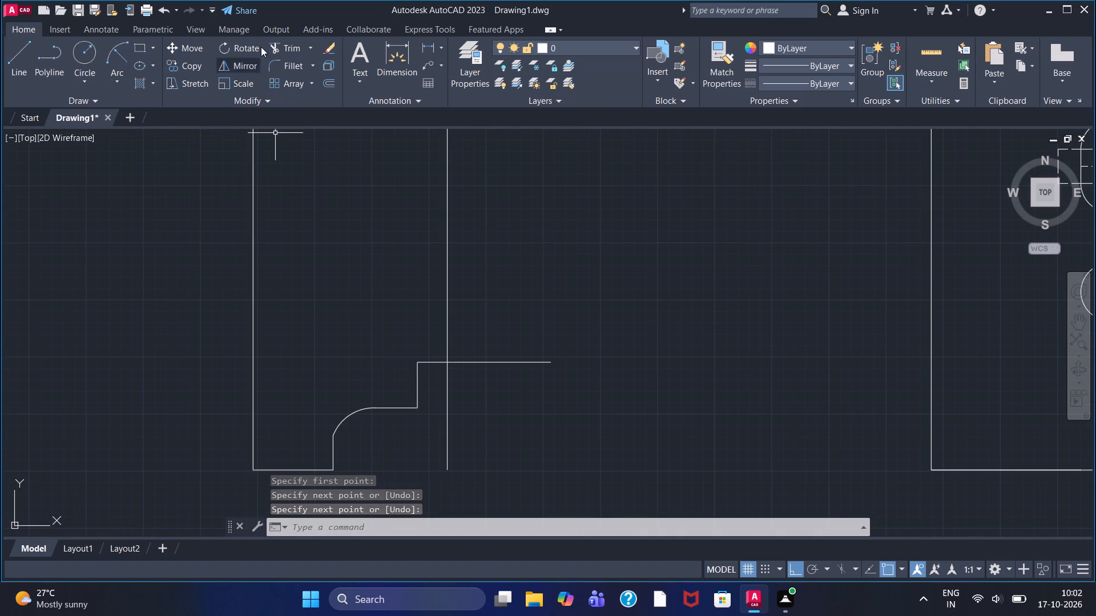
click(288, 50)
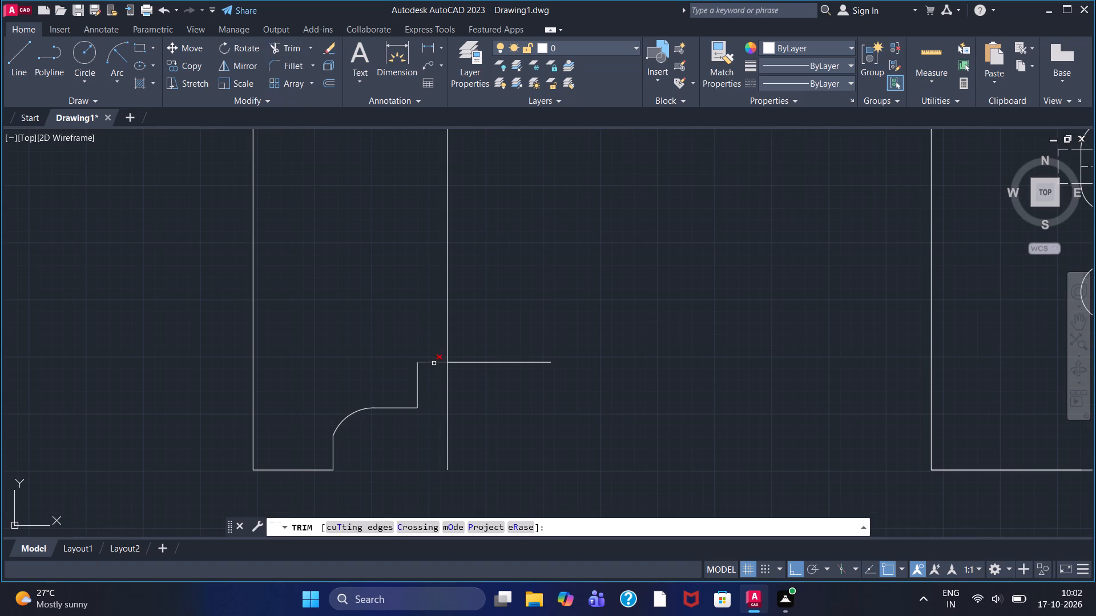
click(434, 363)
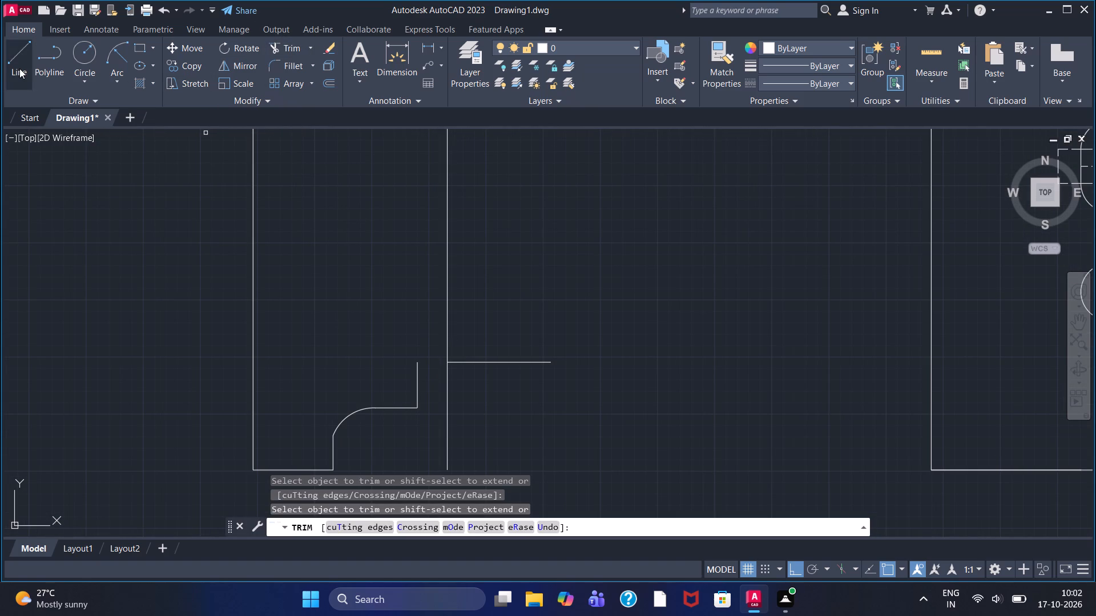
Draw a 40-unit horizontal line inward from where the trimmed horizontal line meets the narrow view's right-hand edge.
click(19, 68)
click(445, 358)
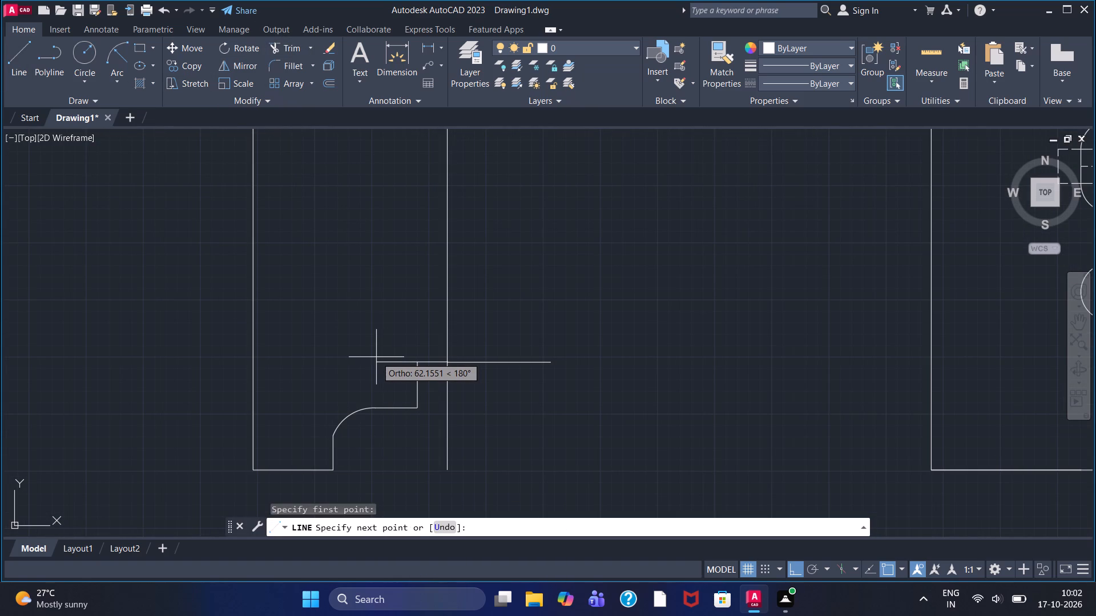
text(40)
key(Return)
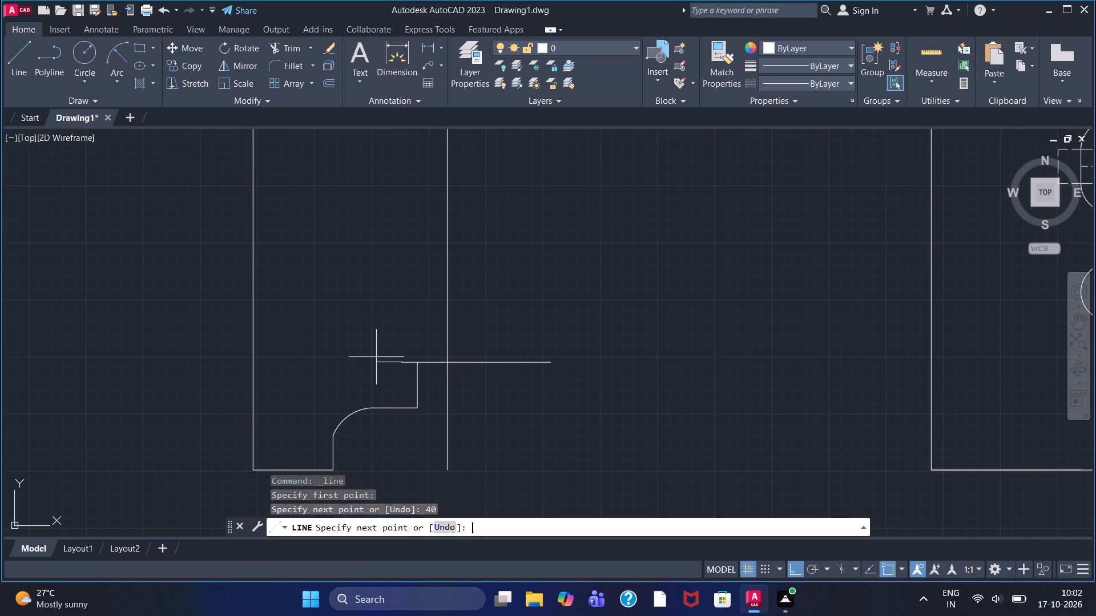
right_click(352, 331)
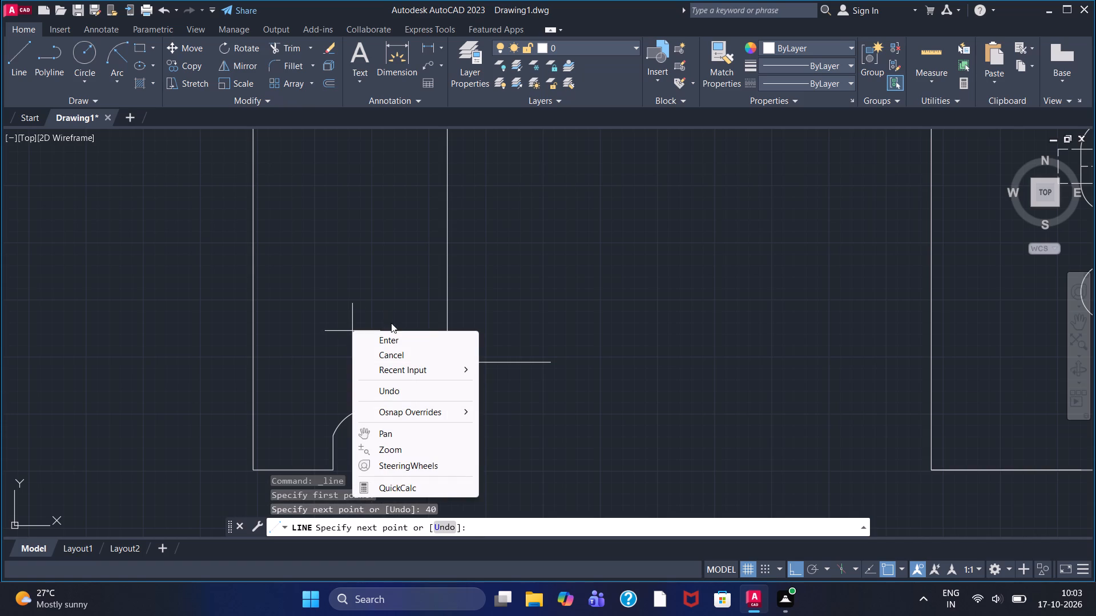
click(394, 342)
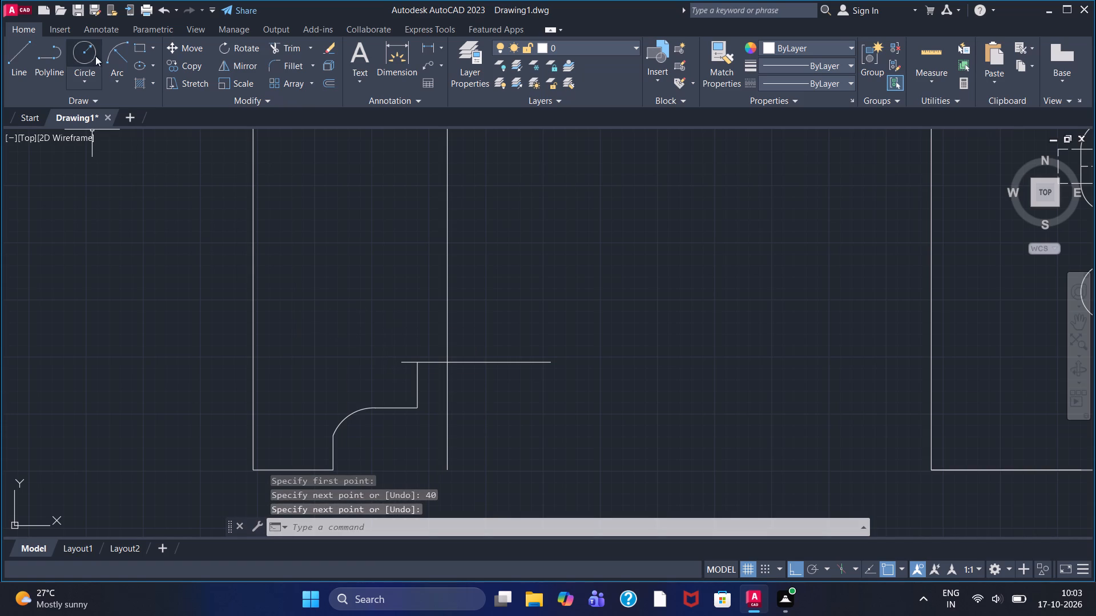
Draw a circle of radius 40 centred on the inner endpoint of the new 40-unit horizontal line.
click(81, 56)
click(404, 361)
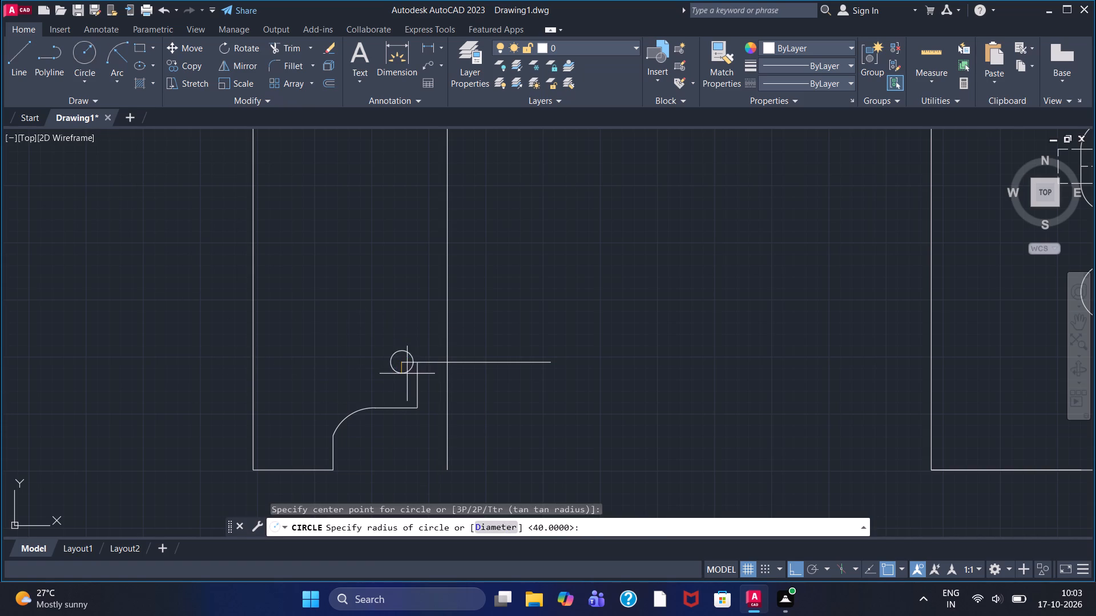
text(40)
key(Return)
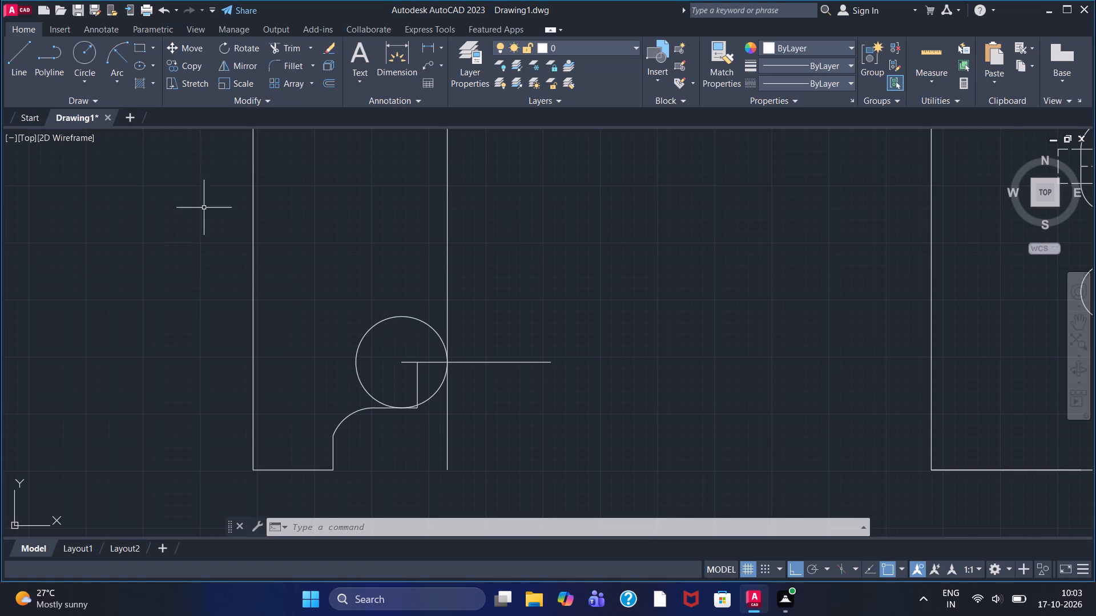
Trim away the vertical and horizontal construction lines inside, below and outside the radius-40 circle, keeping the tangent line to its lowest point.
click(279, 53)
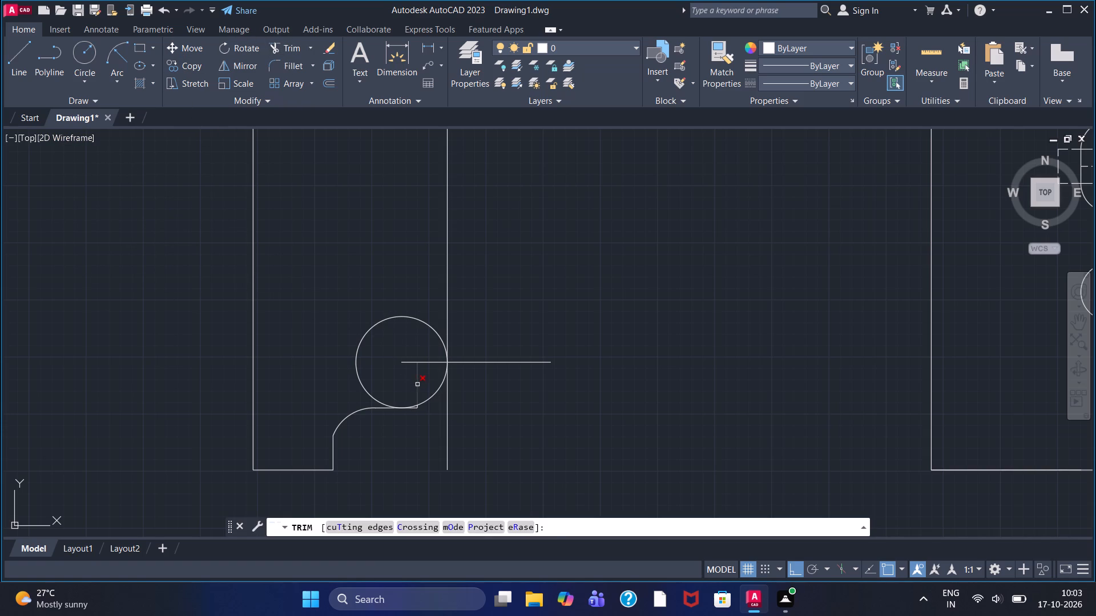
click(417, 384)
click(414, 364)
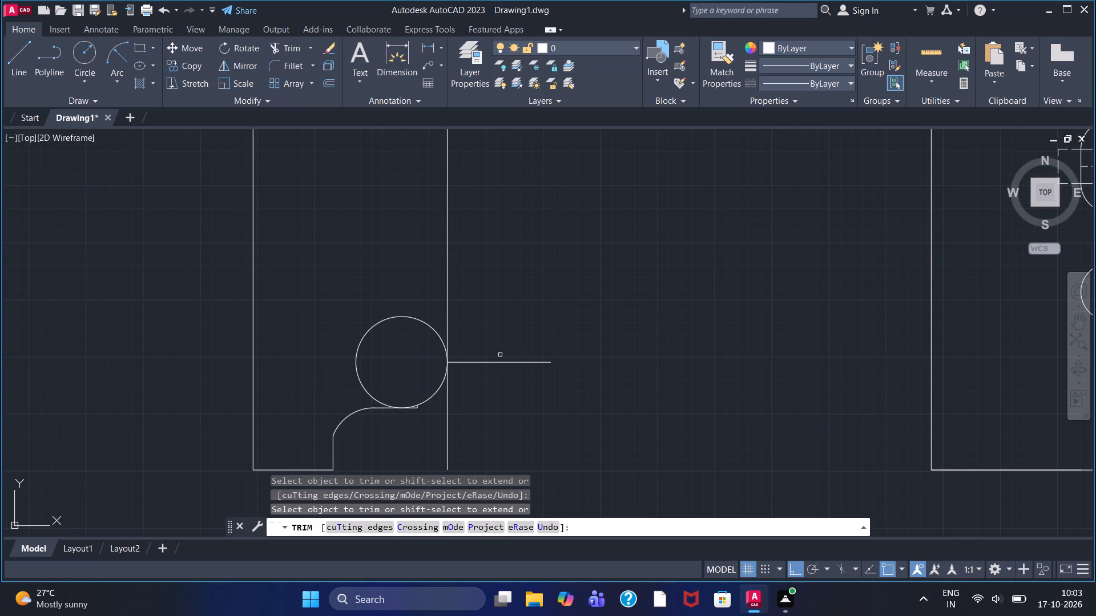
click(496, 362)
scroll(399, 410, up, 3)
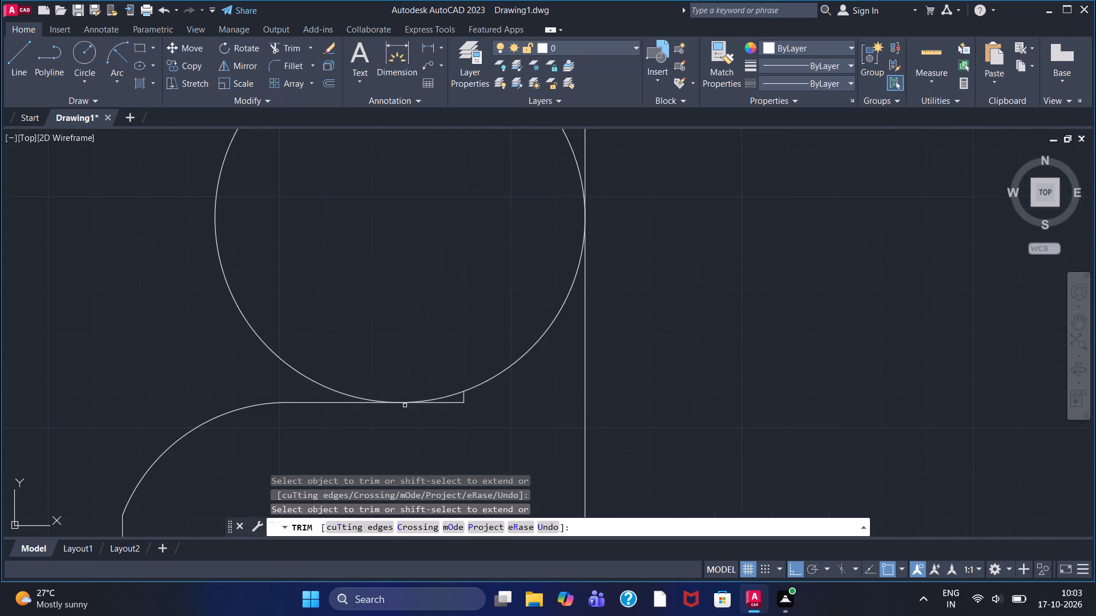
scroll(424, 406, up, 2)
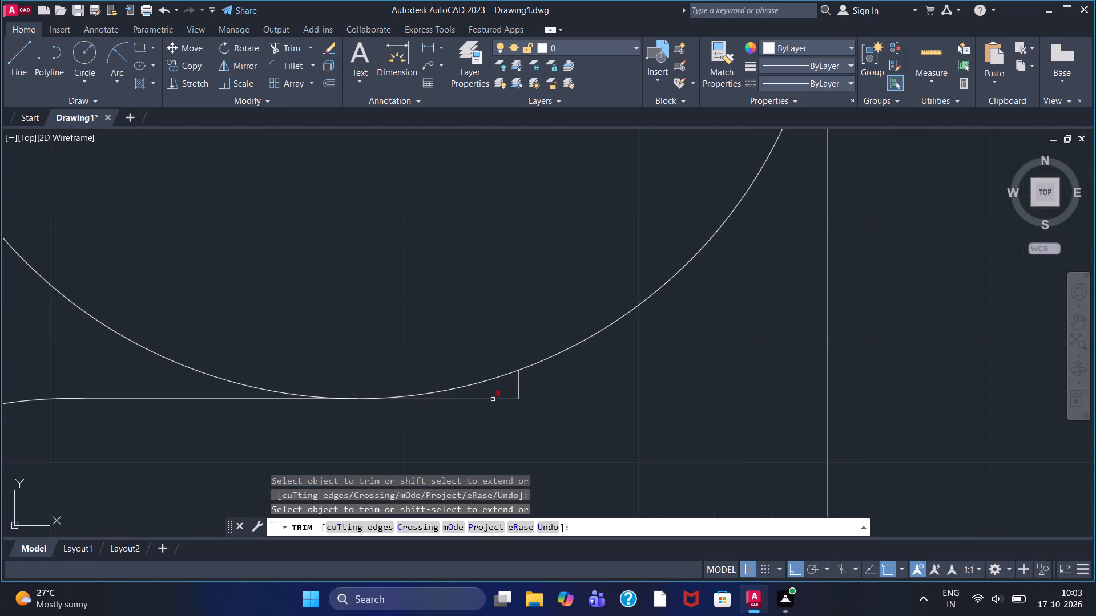
click(493, 399)
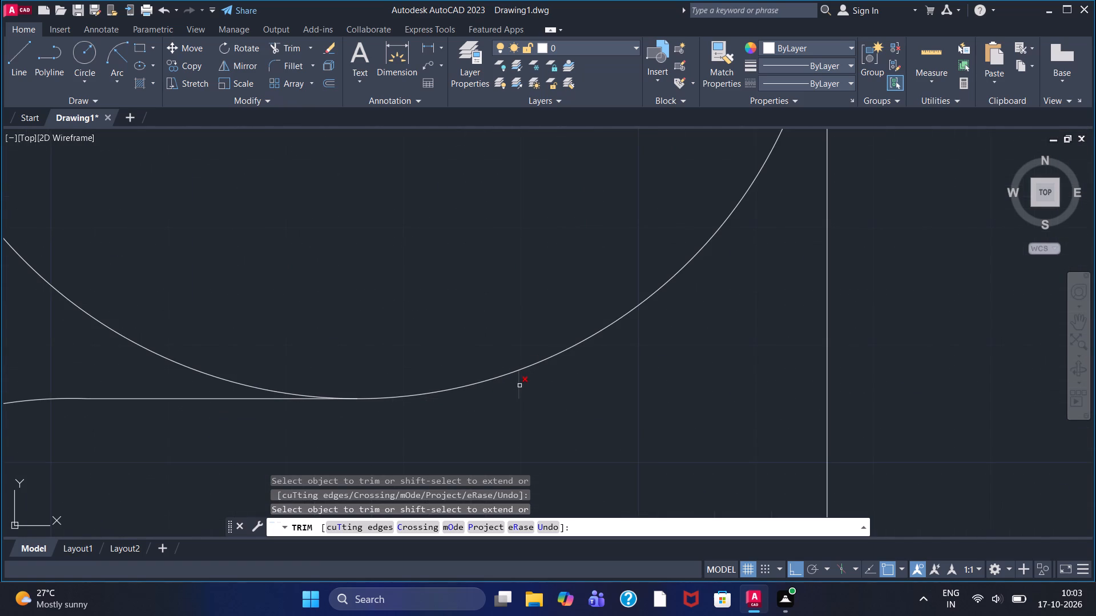
click(519, 386)
scroll(505, 383, down, 3)
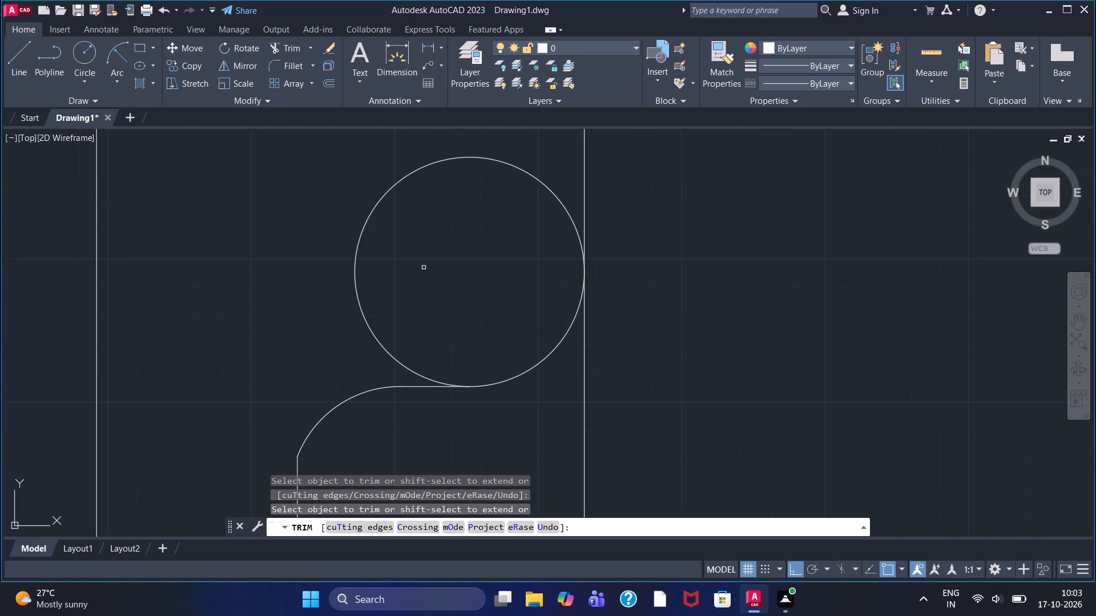
scroll(423, 267, up, 1)
scroll(423, 267, down, 1)
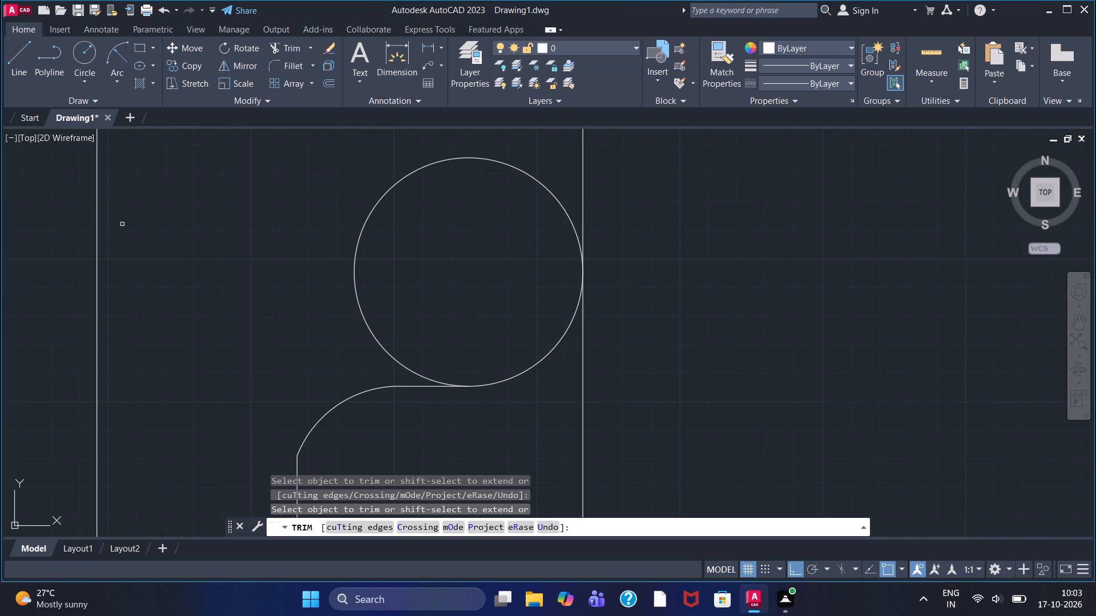
Enable the Quadrant object snap for drawing lines from the circle's extreme points.
click(10, 71)
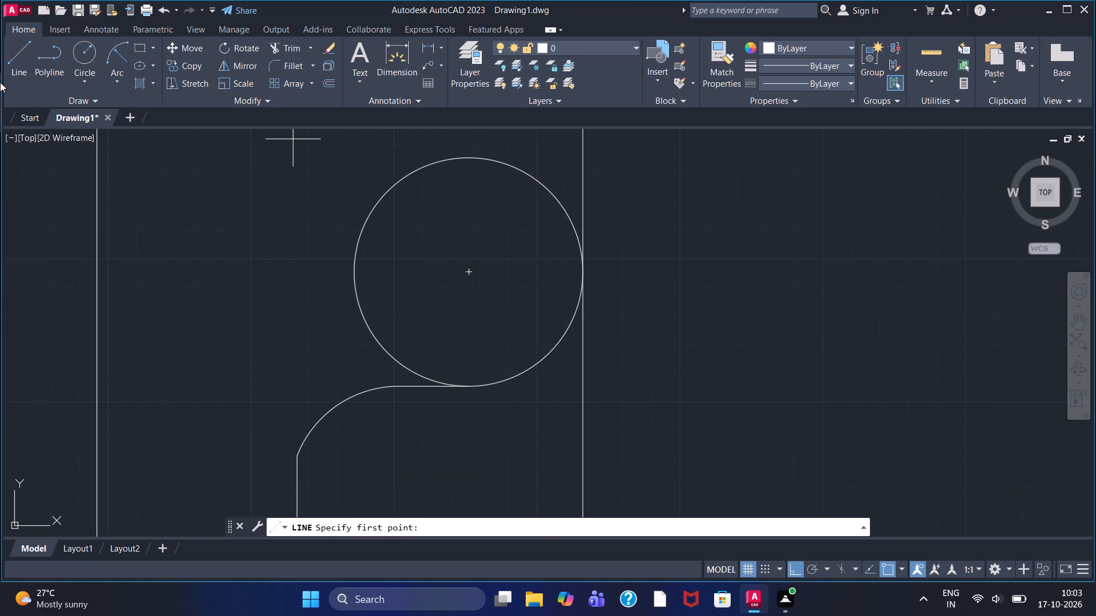
click(24, 60)
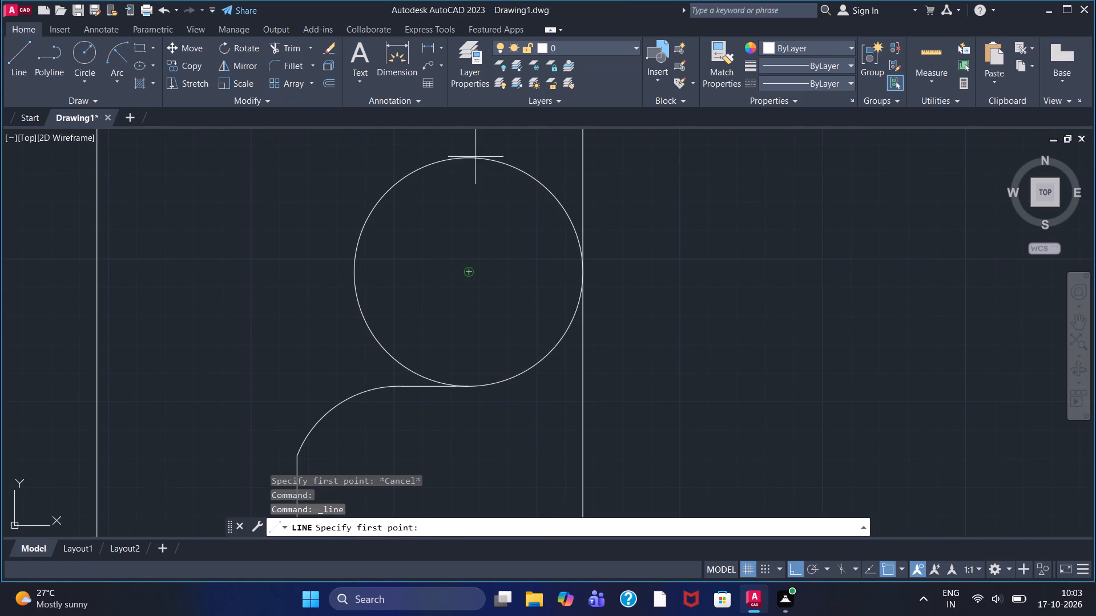
click(906, 564)
right_click(906, 564)
click(904, 396)
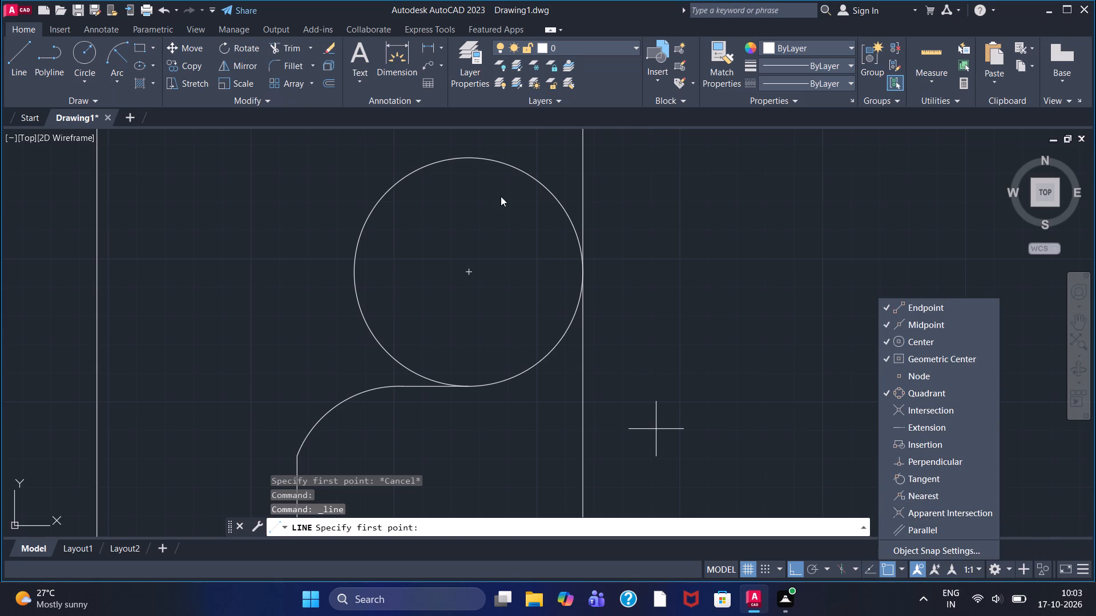
click(305, 200)
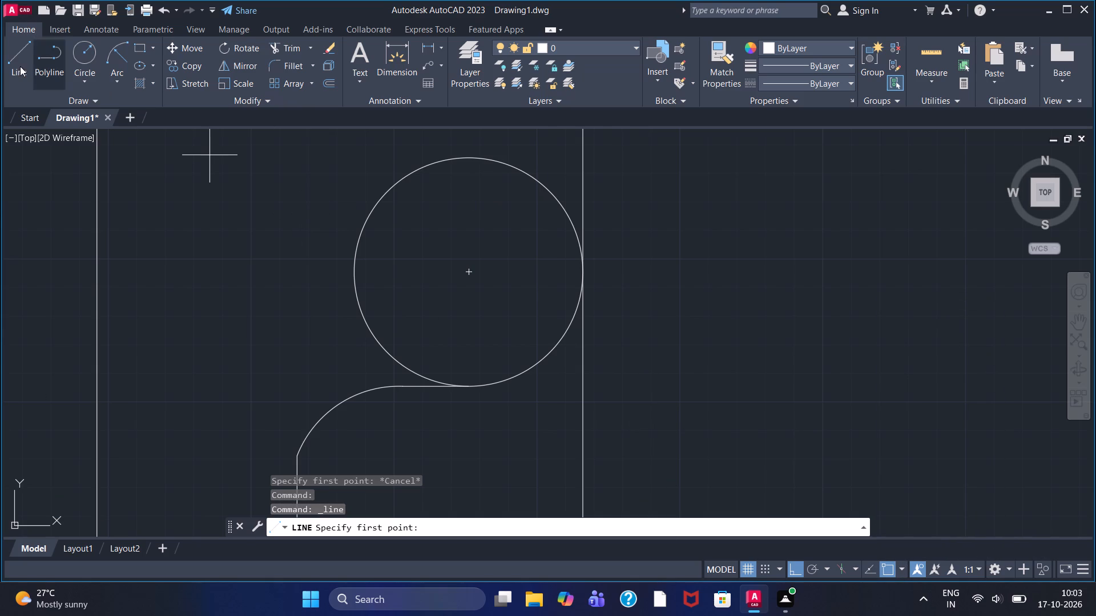
Draw a line about 33 units long inward from the radius-40 circle's top quadrant, continuing 20 units vertically upward.
click(20, 66)
click(469, 155)
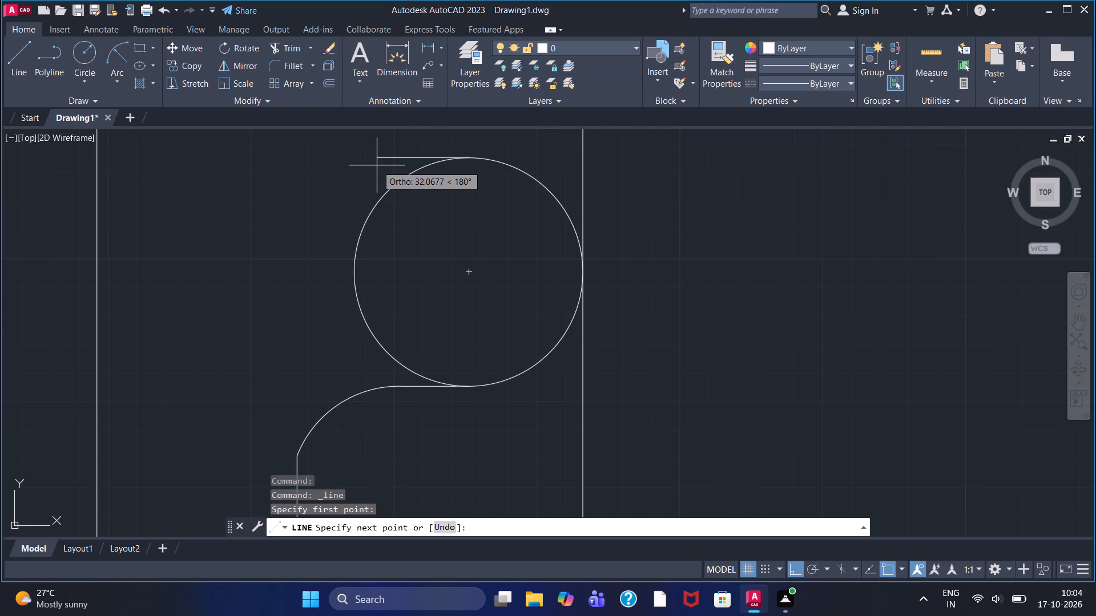
click(373, 166)
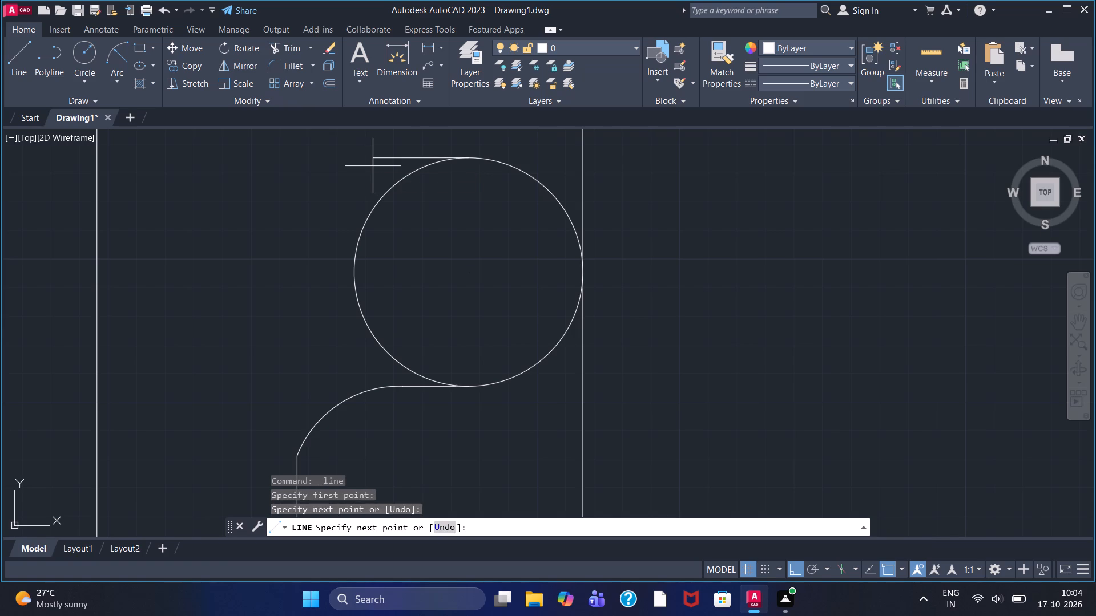
scroll(373, 166, down, 1)
middle_drag(373, 166, 382, 256)
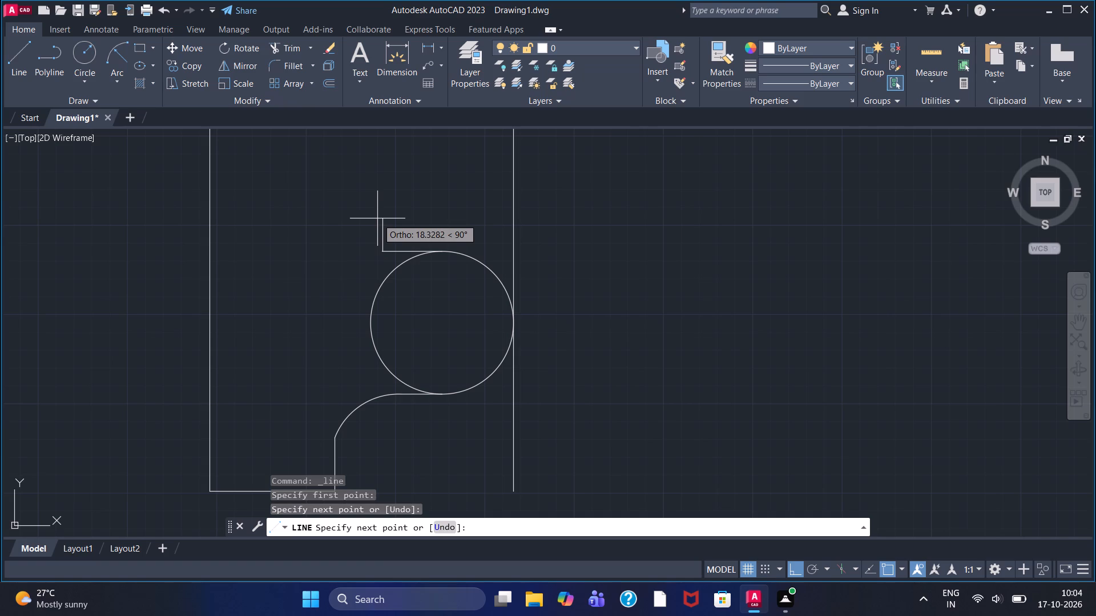
text(20)
key(Return)
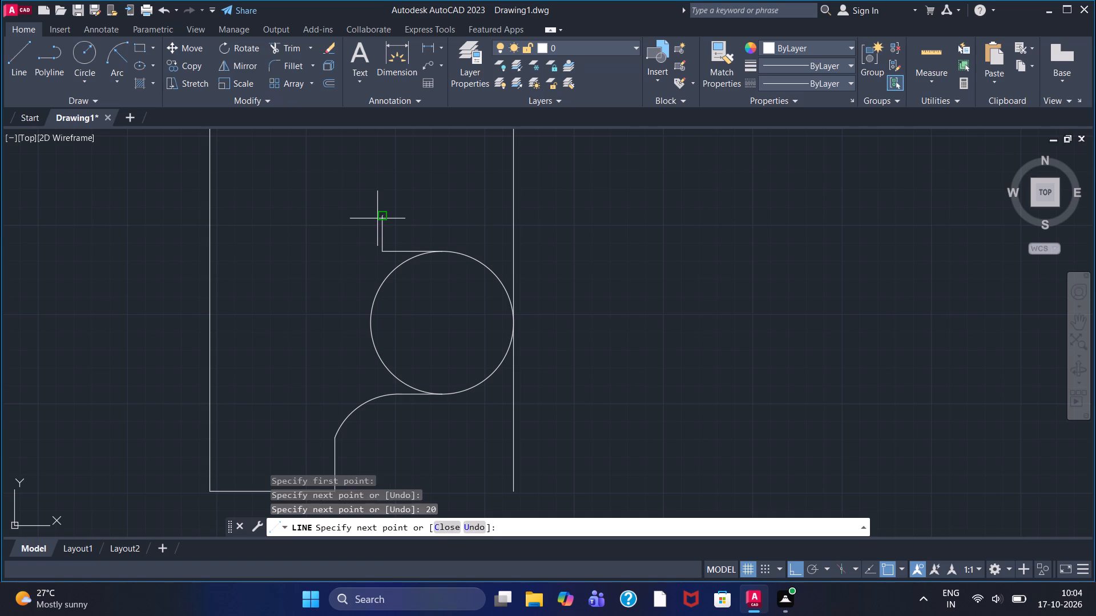
right_click(297, 221)
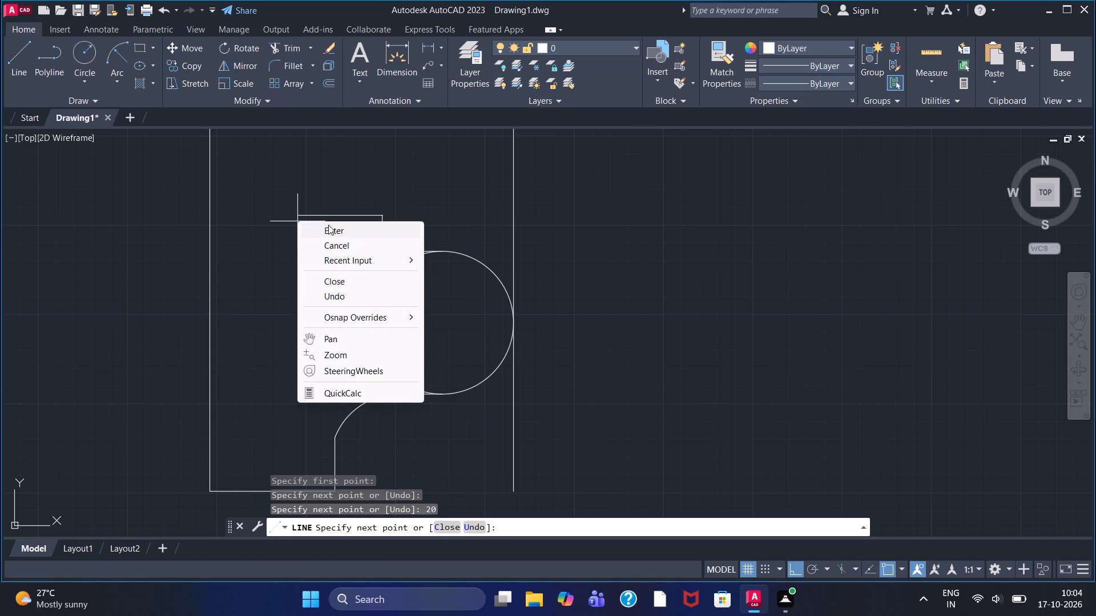
click(328, 225)
Draw a circle of radius 20 centred on the upper endpoint of the 20-unit vertical line.
click(83, 50)
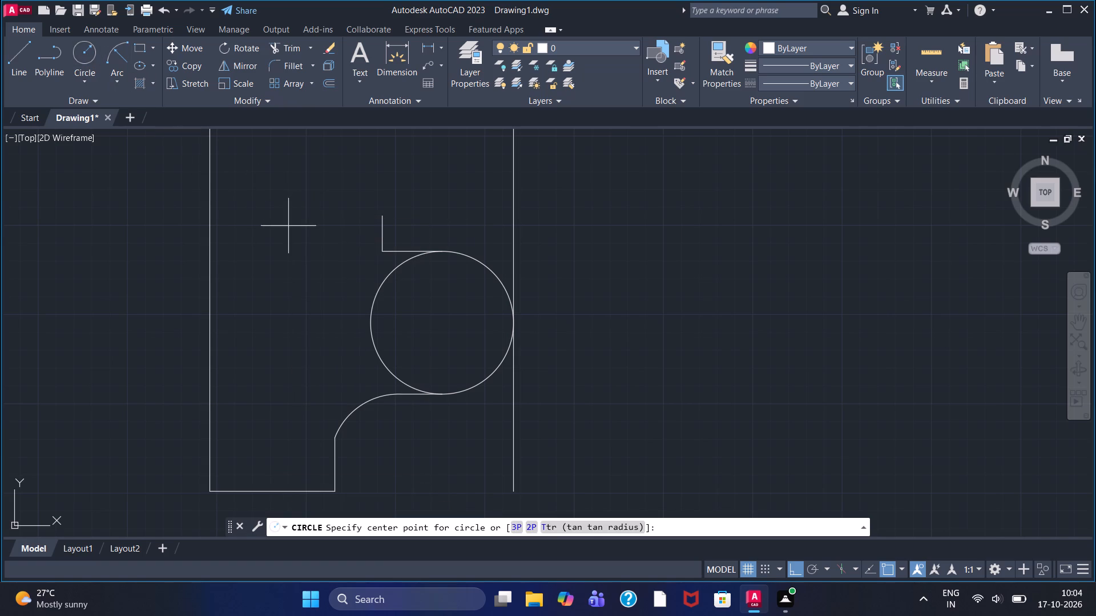
click(382, 213)
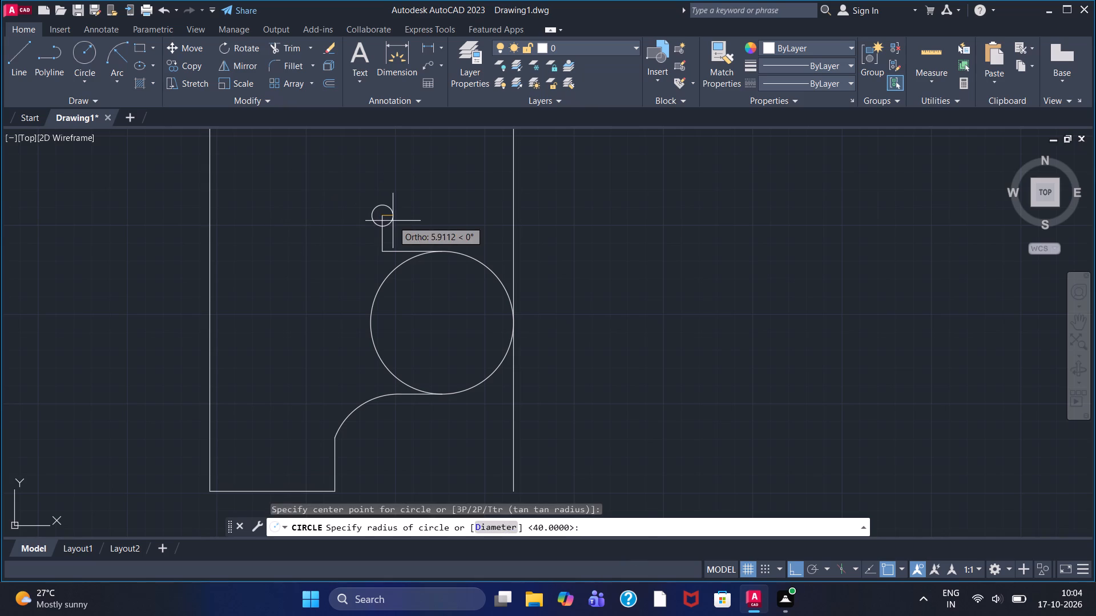
text(20)
key(Return)
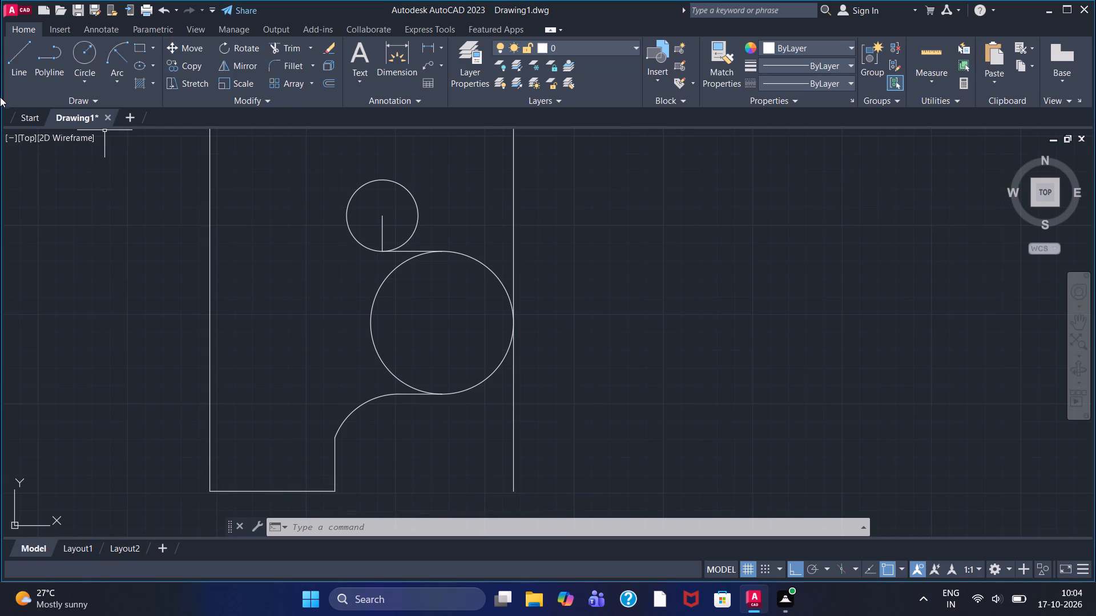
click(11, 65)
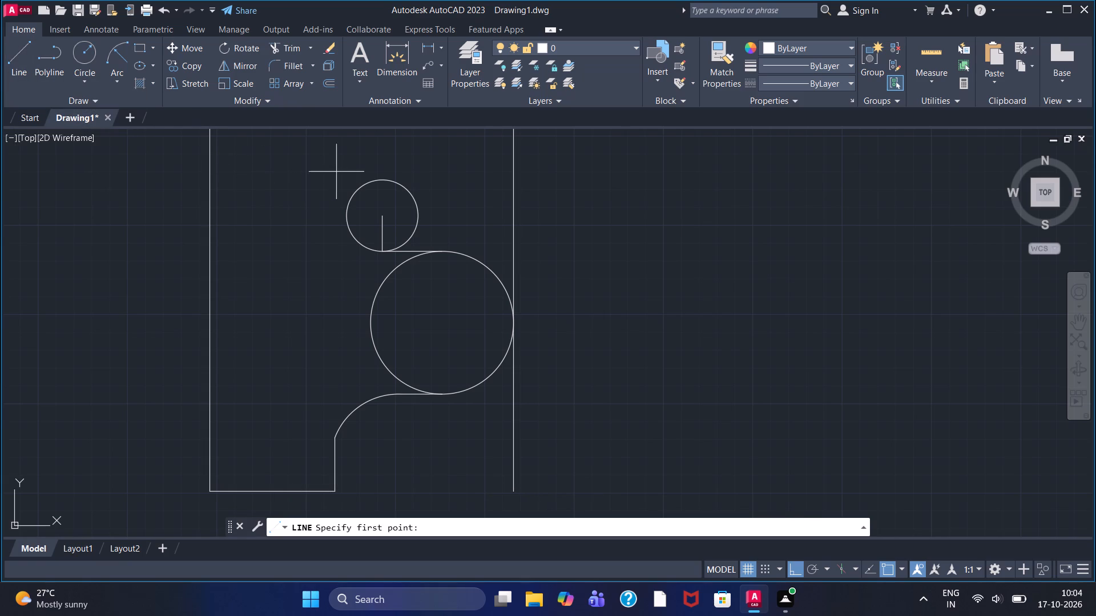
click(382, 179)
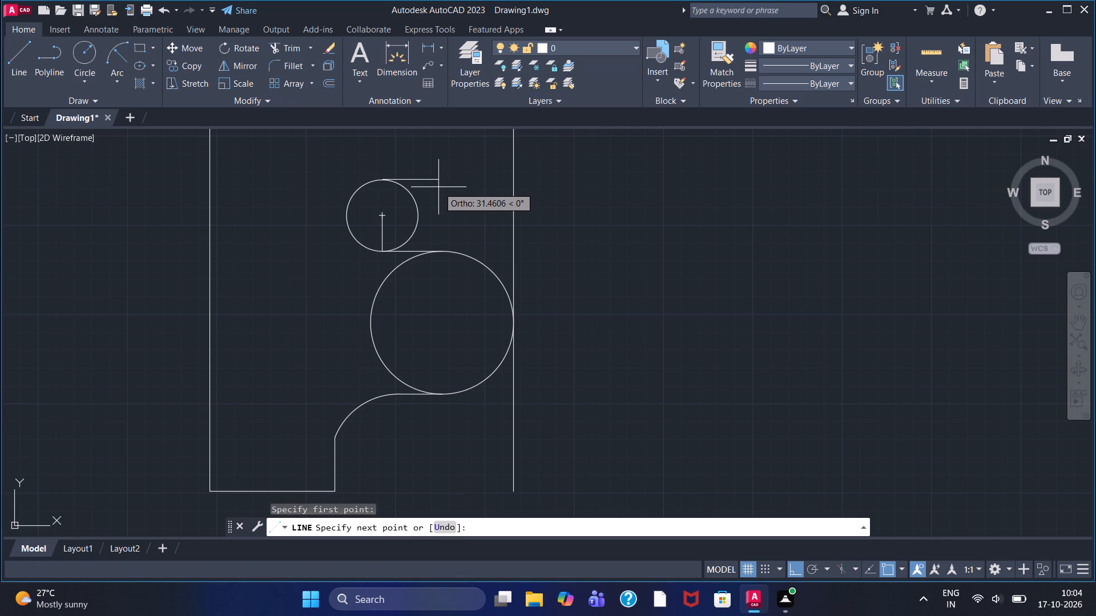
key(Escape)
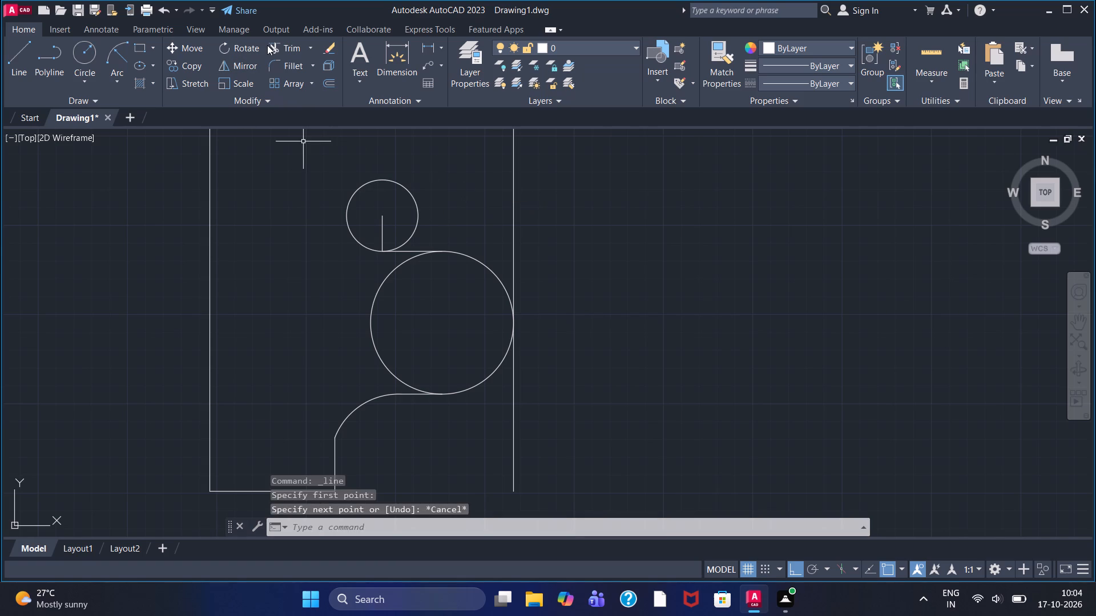
Measure the horizontal line between the radius-40 circle's top and the radius-20 circle's bottom using a linear dimension.
click(423, 44)
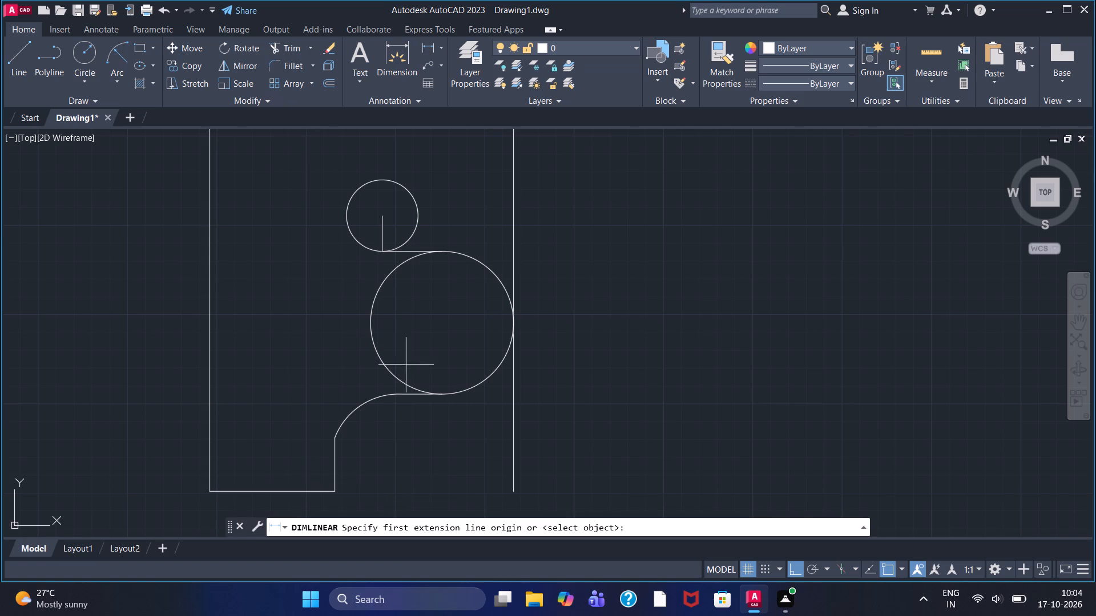
click(439, 250)
click(384, 250)
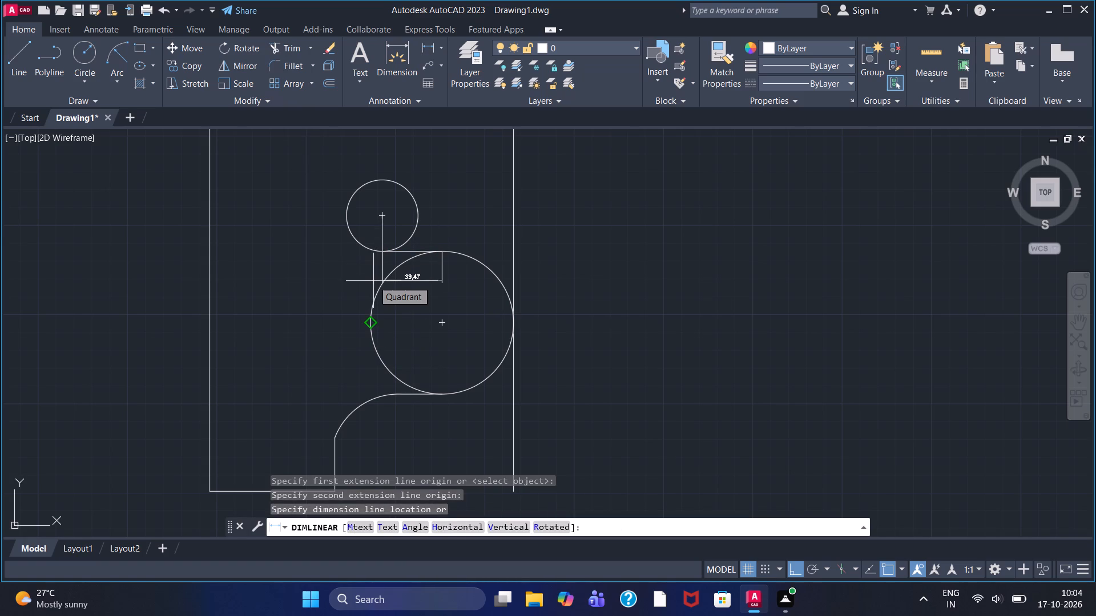
key(Escape)
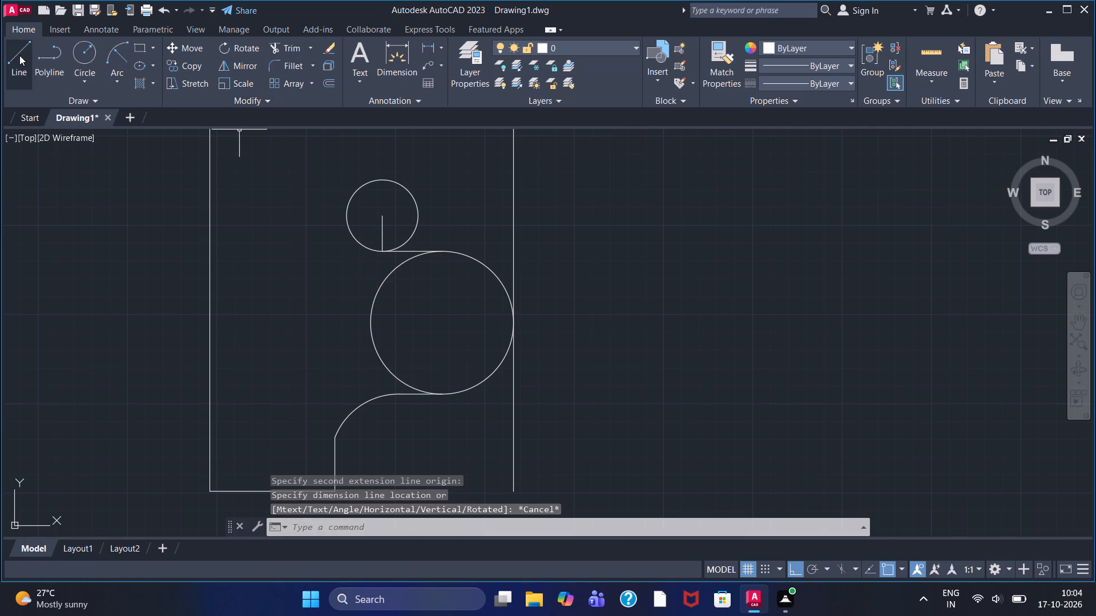
Draw a 33.47-unit line from the radius-20 circle's top quadrant toward the narrow view's right-hand edge, continuing 40 units vertically upward.
click(19, 55)
click(381, 179)
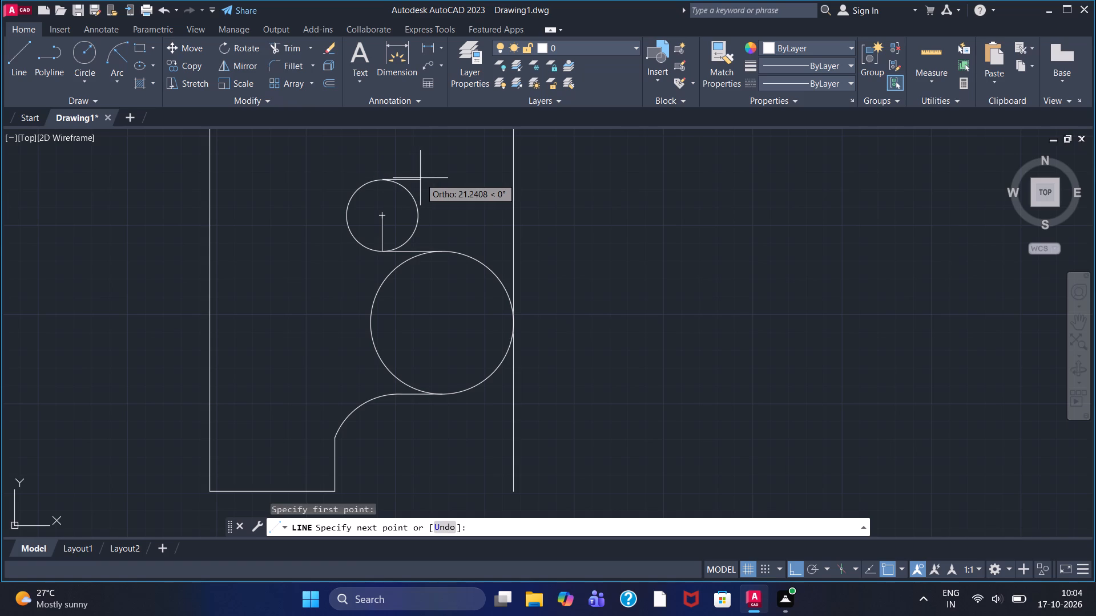
text(33.)
text(47)
key(Return)
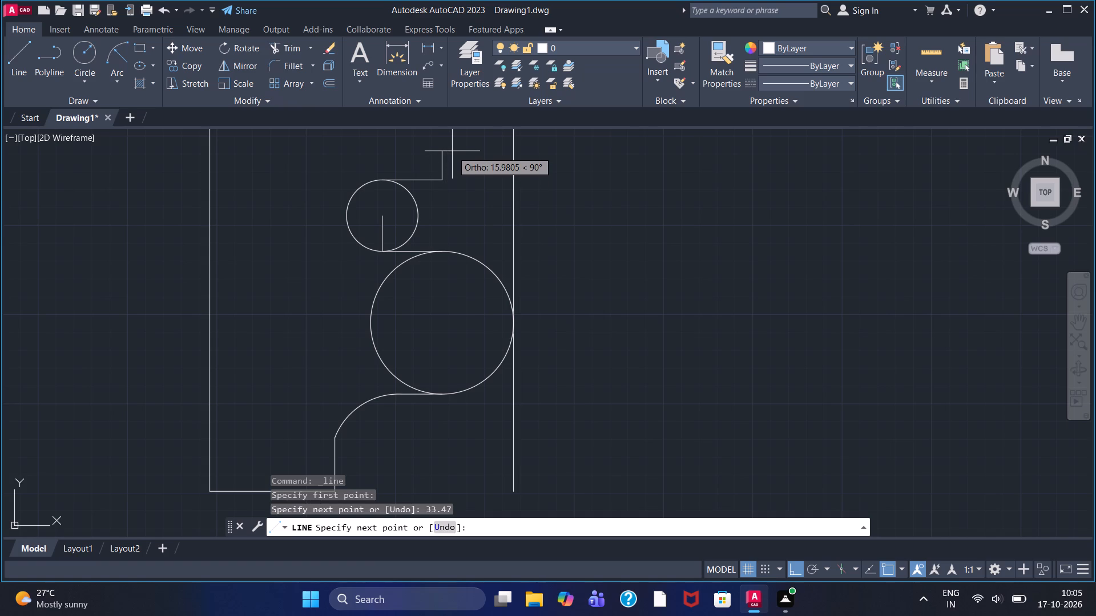
key(5)
key(BackSpace)
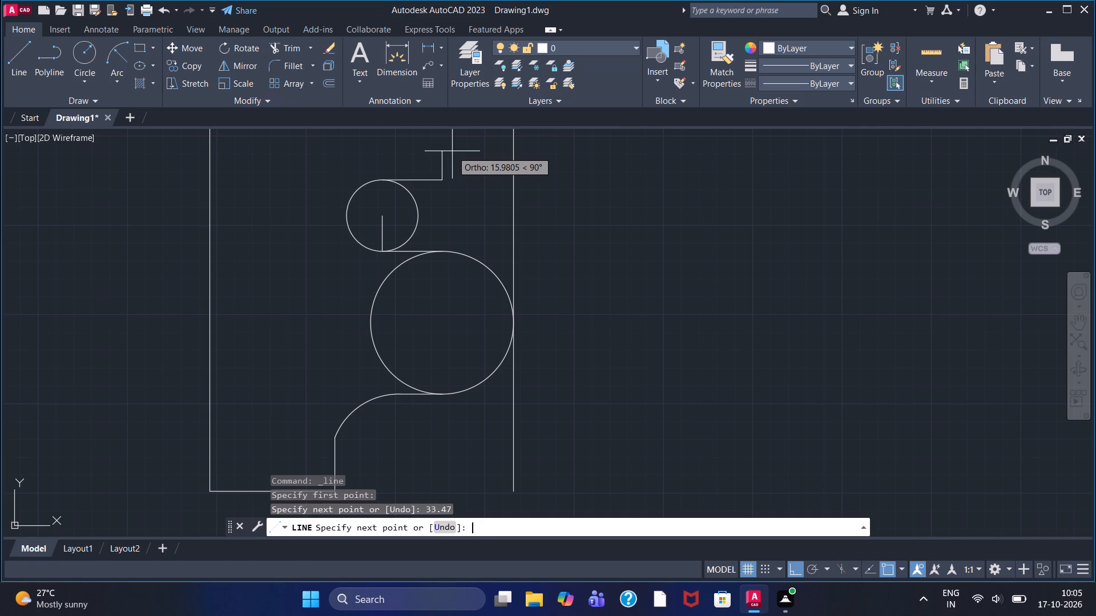
text(40)
key(Return)
right_click(452, 151)
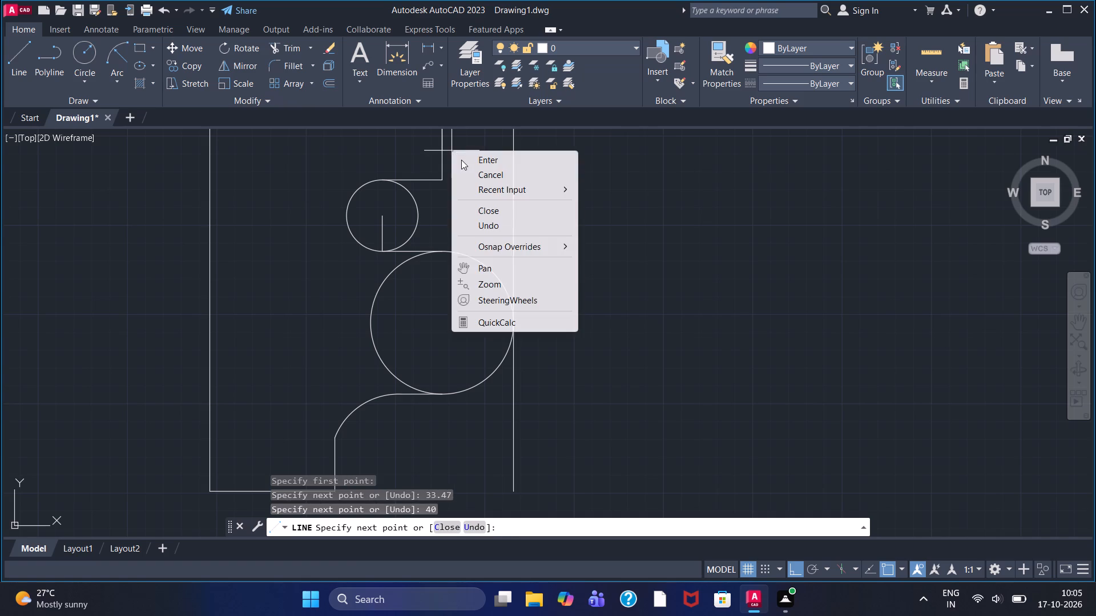
click(462, 160)
Draw a circle of radius 40 centred on the upper endpoint of the new 40-unit vertical line.
scroll(468, 161, up, 1)
scroll(468, 161, down, 2)
middle_drag(469, 161, 474, 287)
click(91, 60)
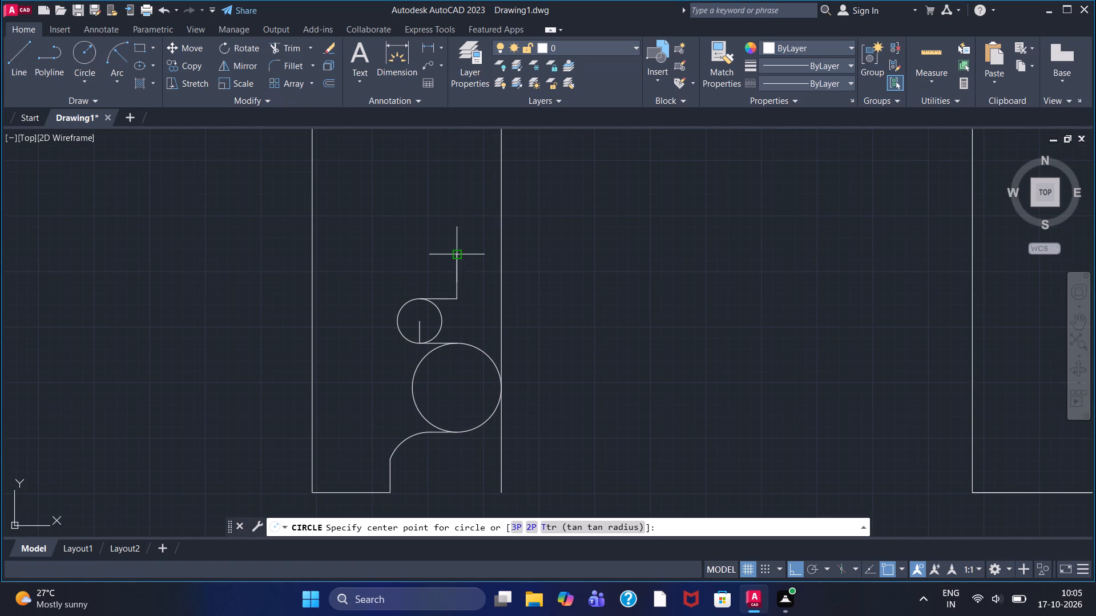
click(457, 258)
text(40)
key(Return)
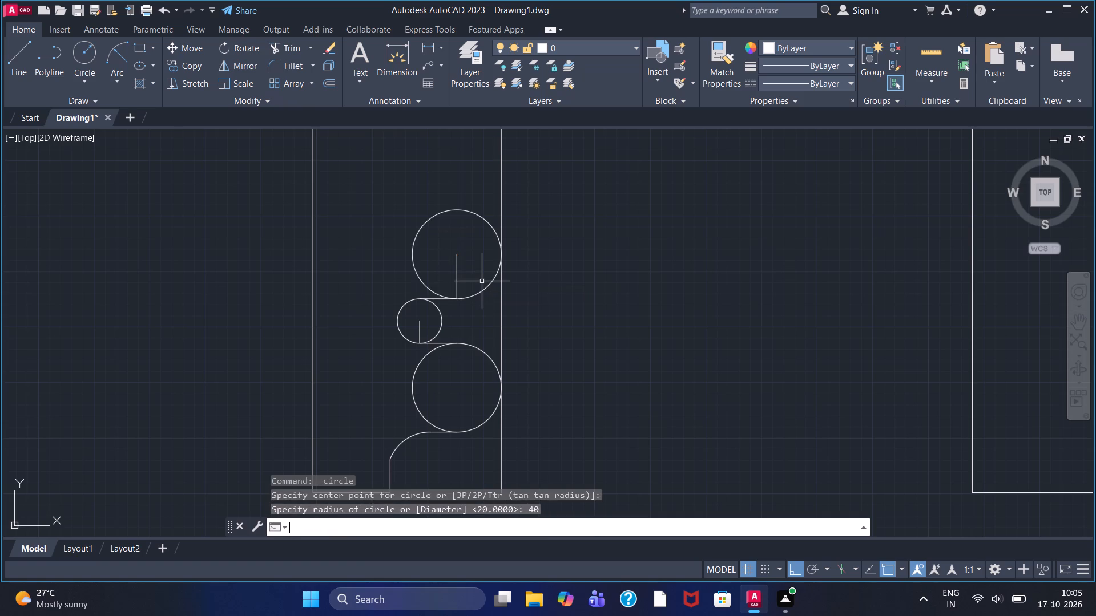
key(Escape)
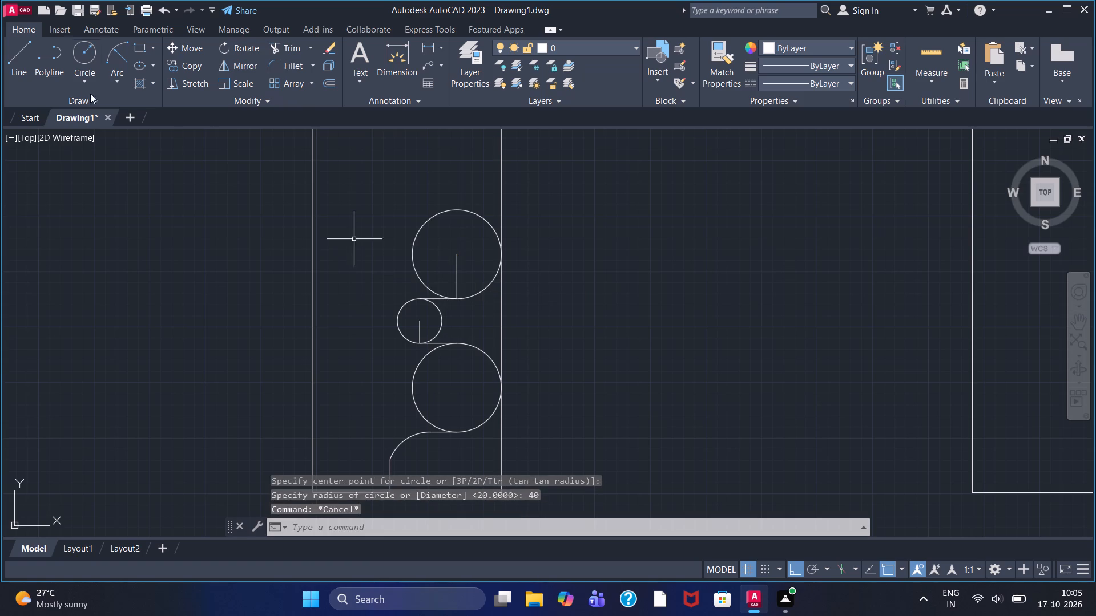
Trim away the left half of the lower radius-40 circle, plus the right half and inner vertical line of the radius-20 circle above it.
click(273, 47)
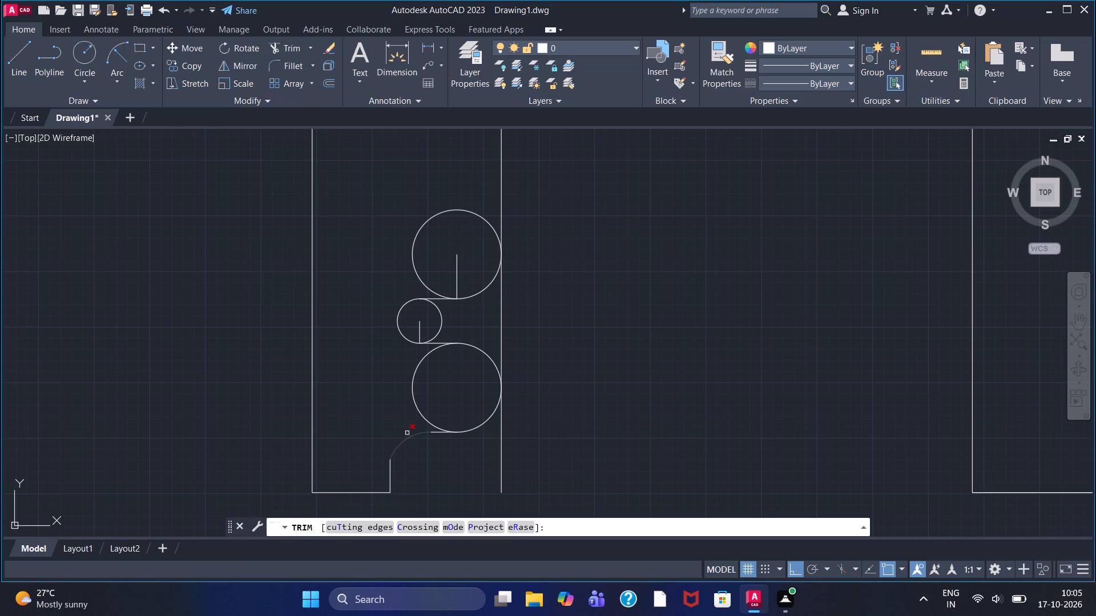
click(411, 388)
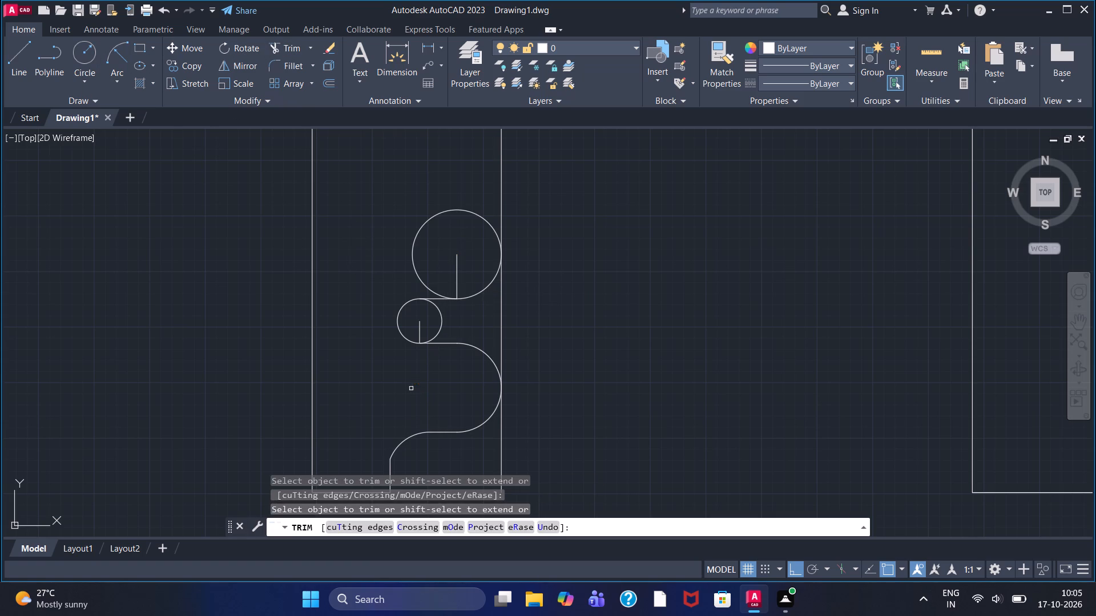
click(420, 329)
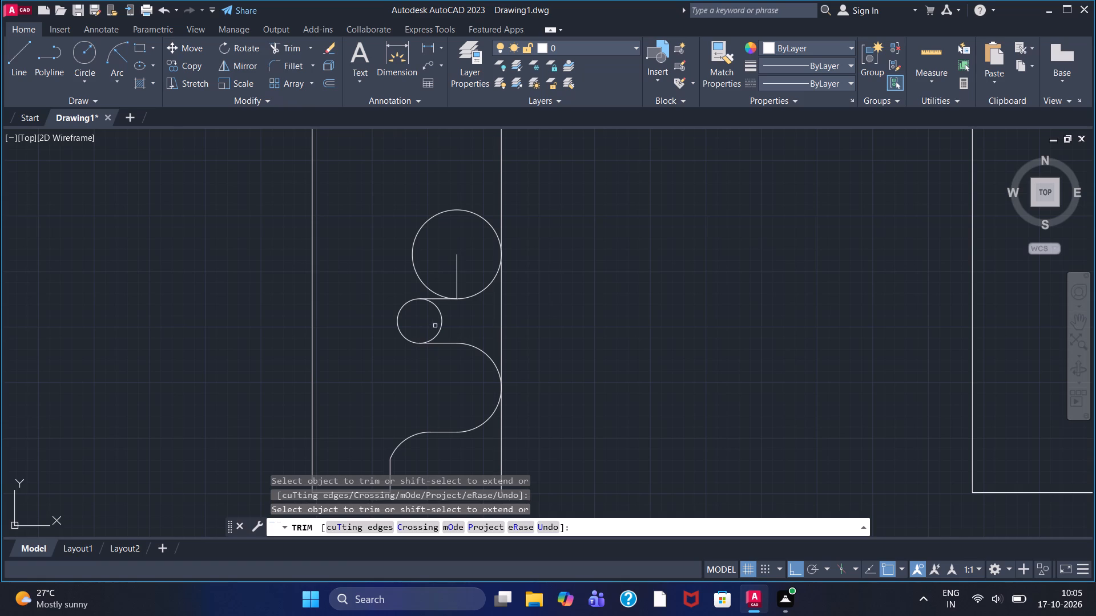
click(441, 321)
right_click(441, 321)
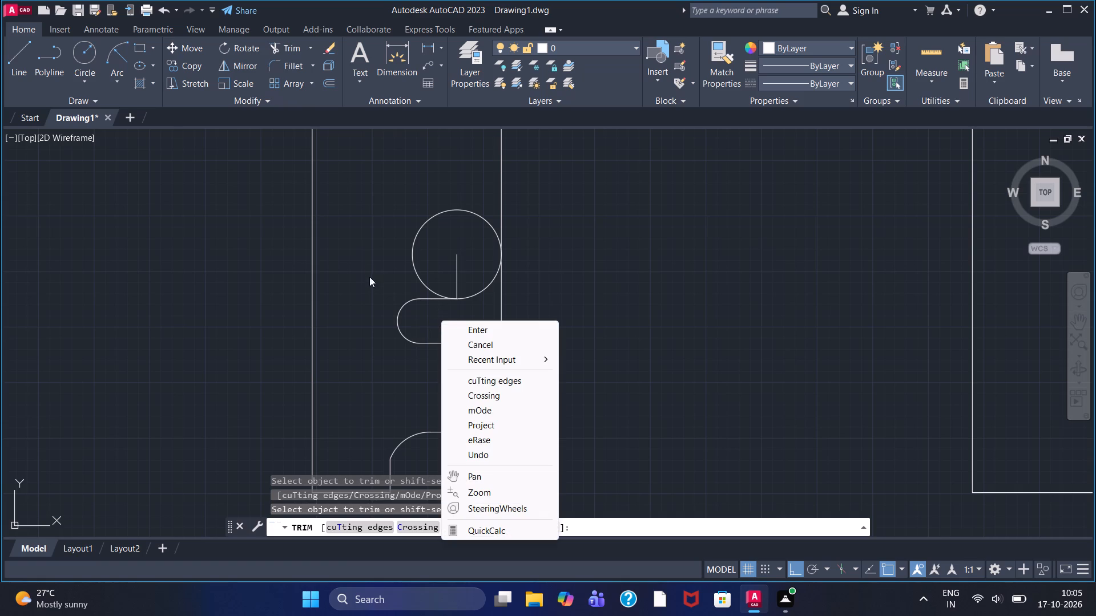
click(365, 260)
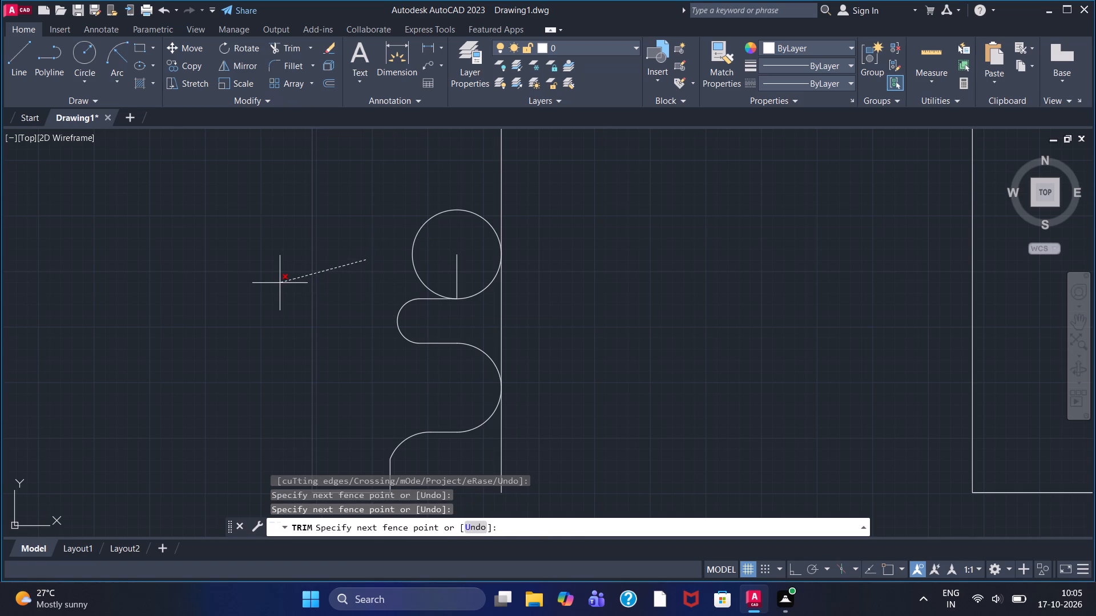
key(Escape)
Draw a 33.47-unit line leftward from the upper radius-40 circle's top quadrant, continuing 20 units vertically upward.
click(3, 60)
click(12, 63)
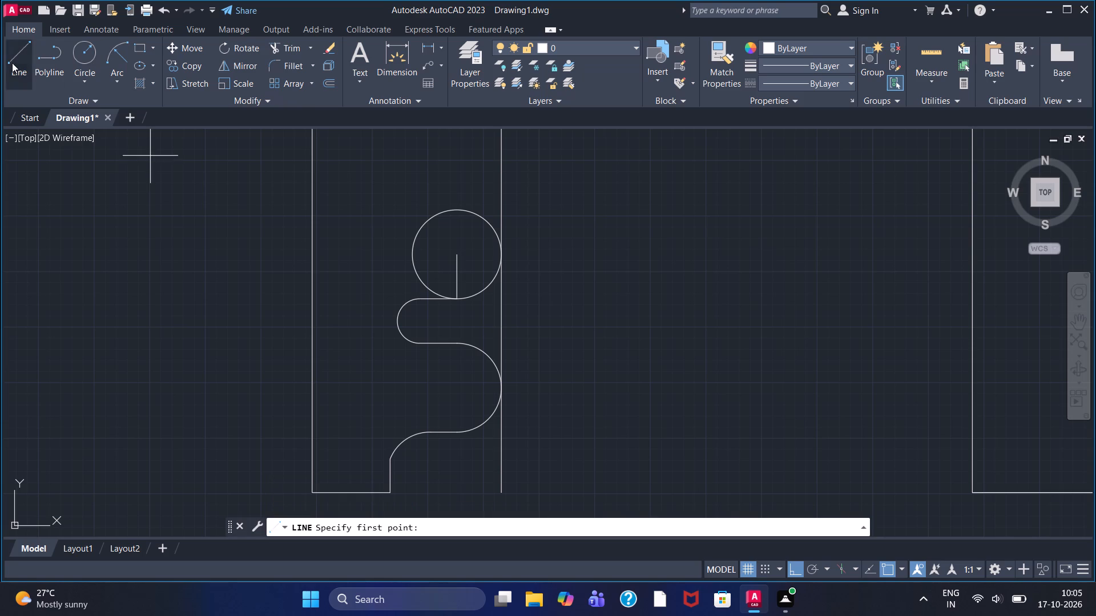
click(458, 208)
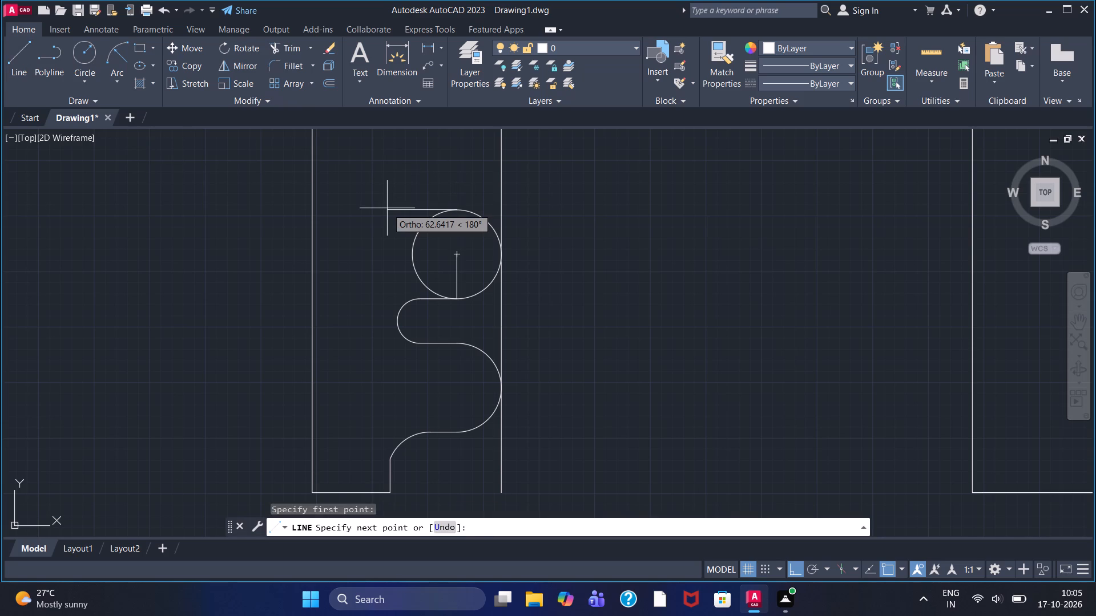
text(33.)
text(47)
key(Return)
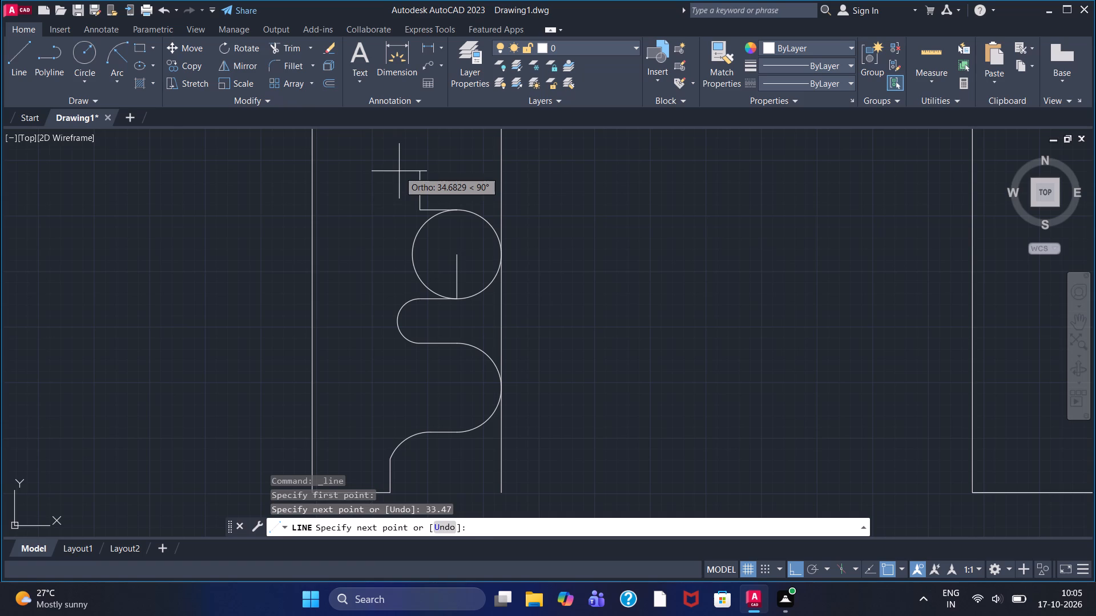
text(20)
key(Return)
key(Escape)
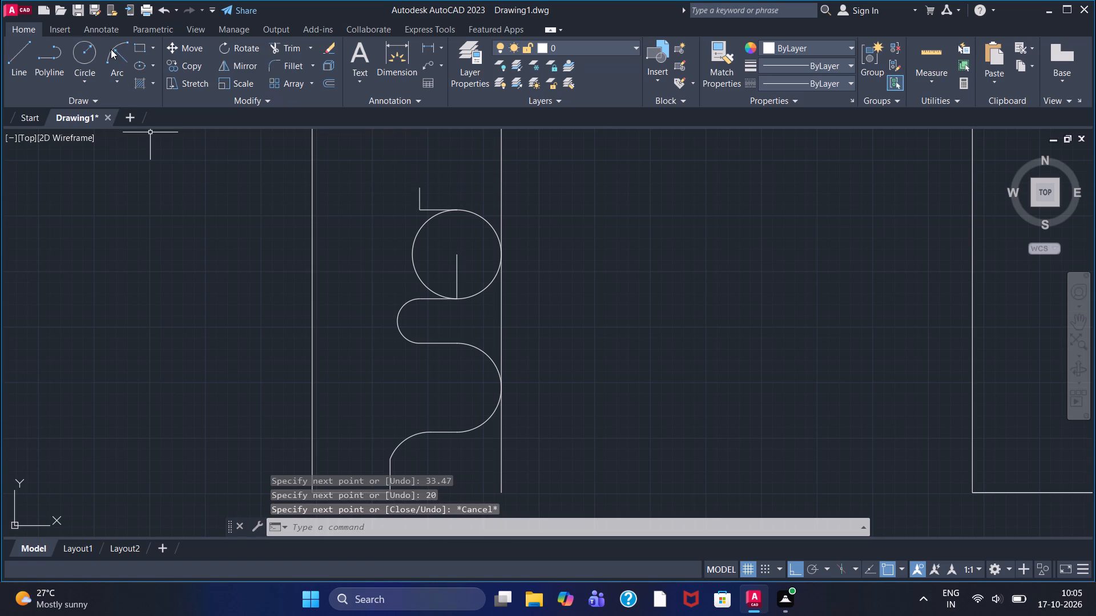
Draw a circle of radius 20 centred on the upper endpoint of the new 20-unit vertical line.
click(92, 48)
click(420, 185)
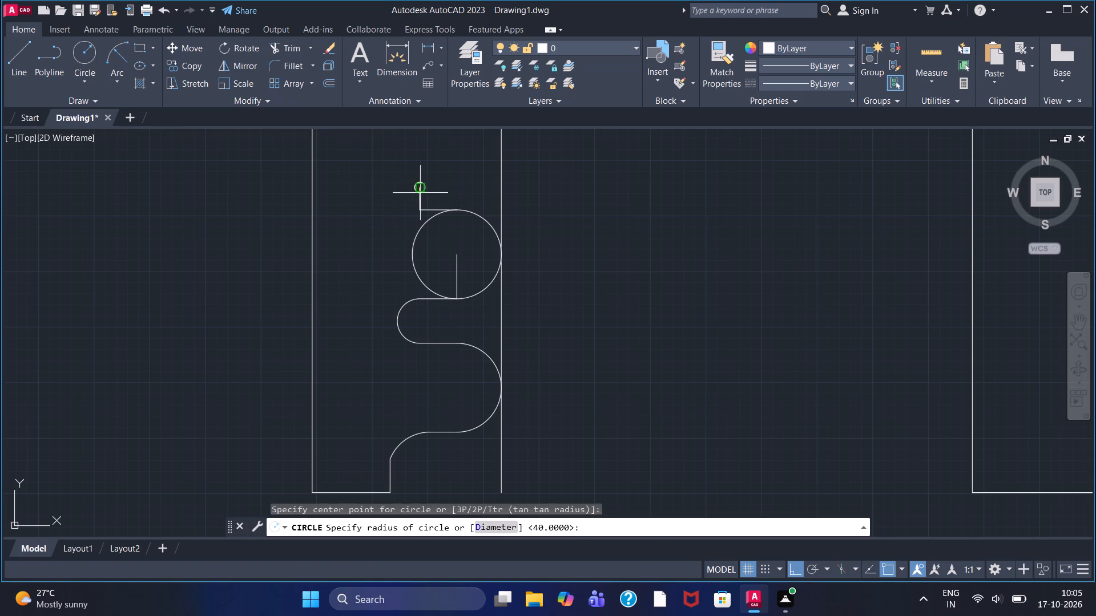
text(20)
key(Return)
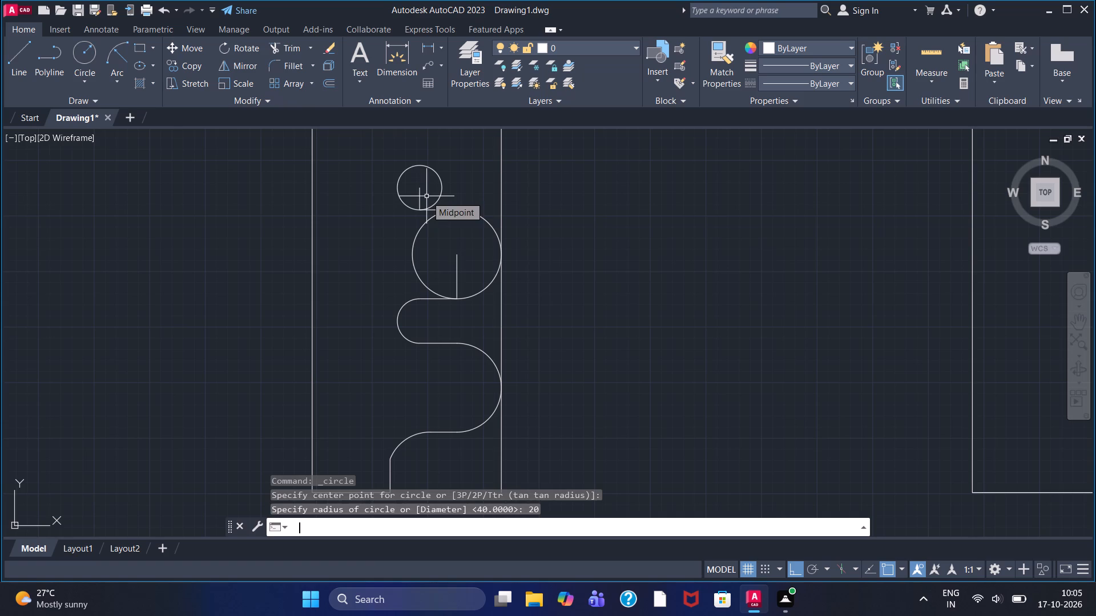
key(Escape)
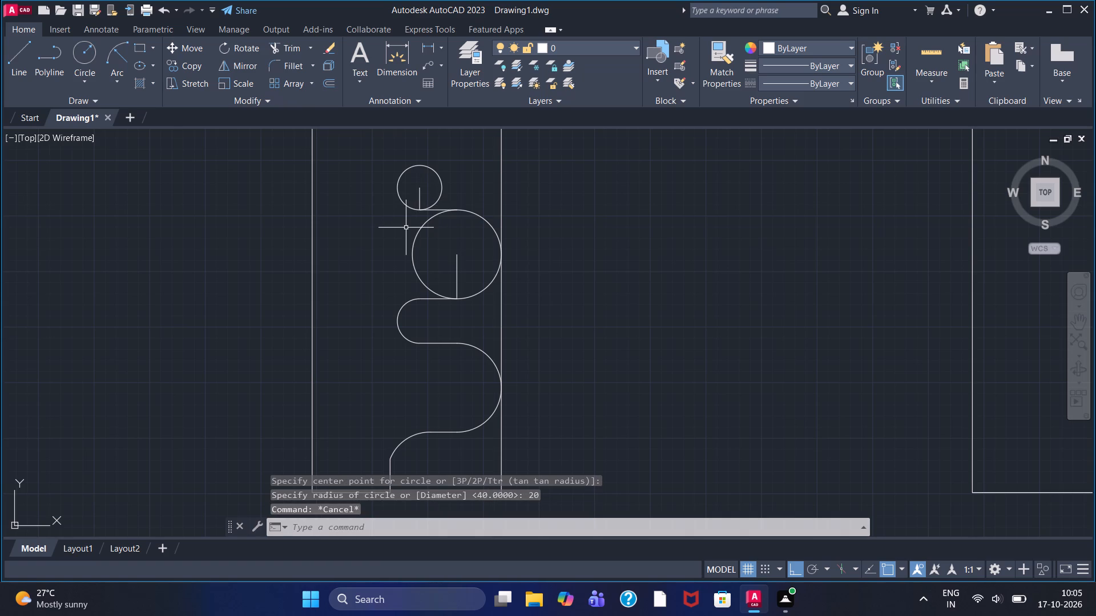
Trim away the left half of the upper radius-40 circle.
click(285, 40)
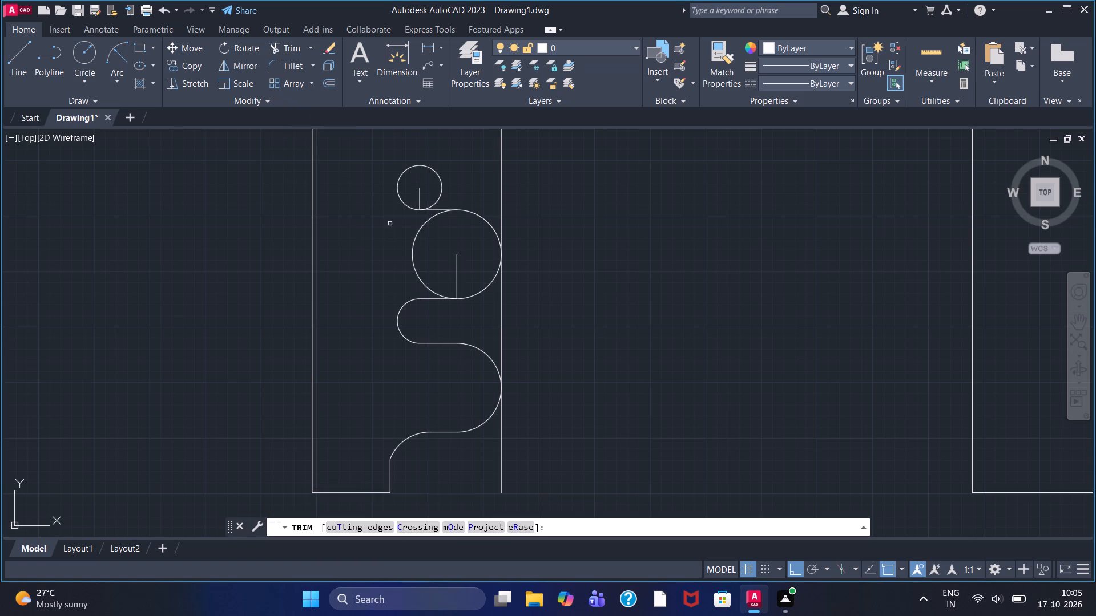
click(418, 239)
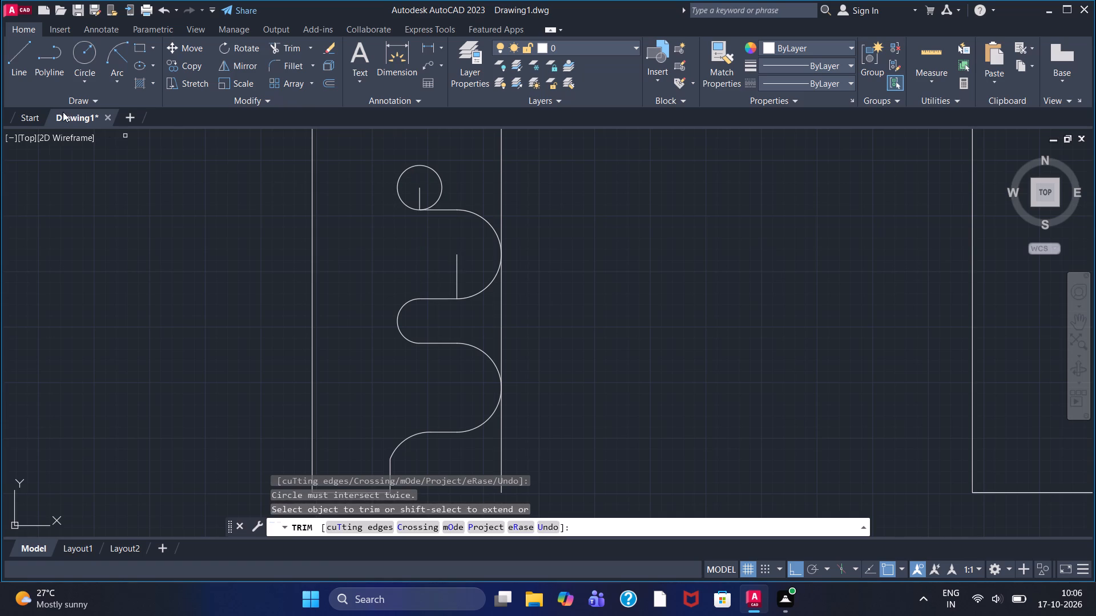
Draw a vertical helper line from the top radius-20 circle's centre up past its top quadrant.
click(10, 72)
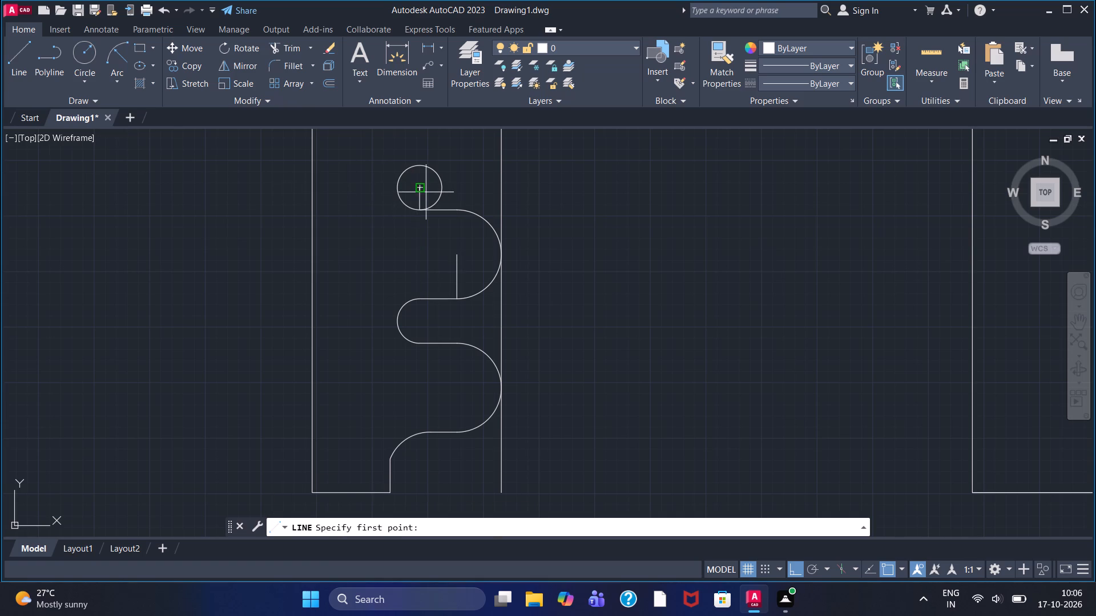
click(418, 191)
click(420, 153)
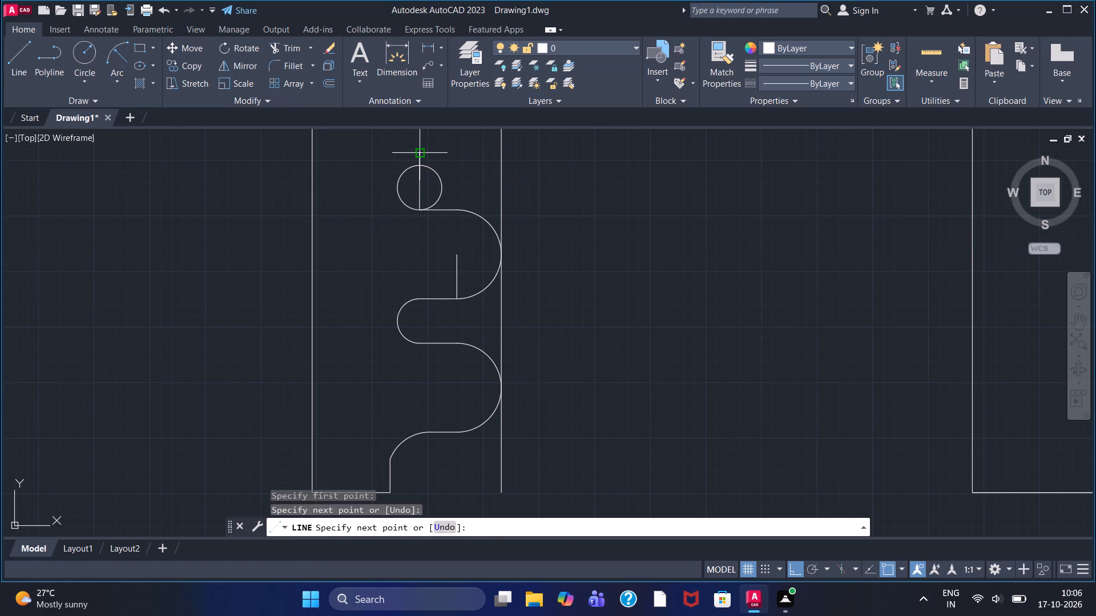
right_click(420, 153)
click(430, 159)
Trim away the right half of the top radius-20 circle and remove the vertical construction lines through it.
click(291, 43)
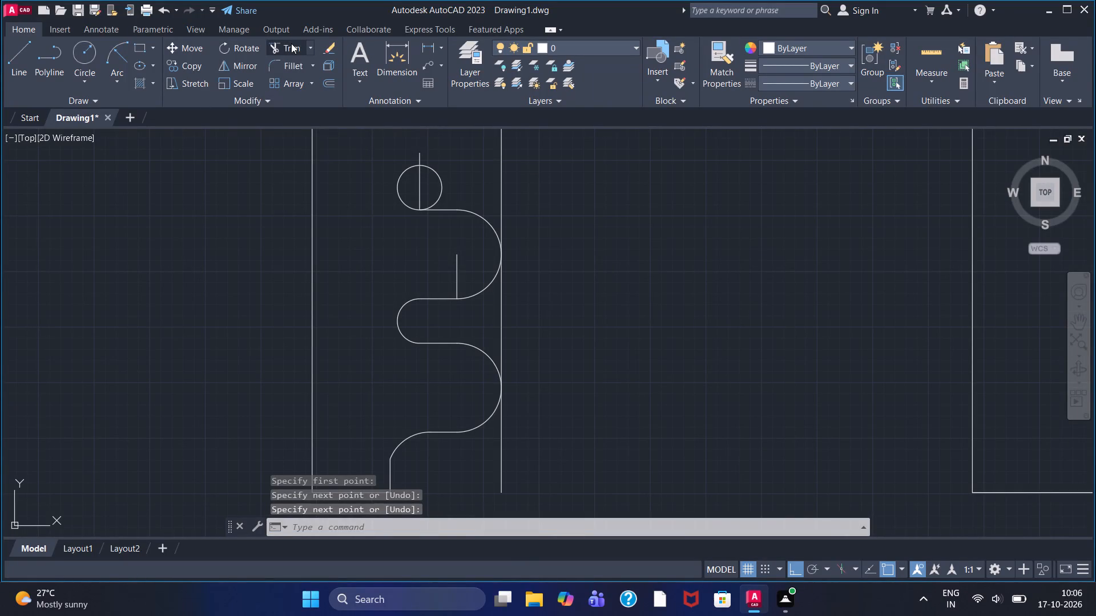
click(443, 188)
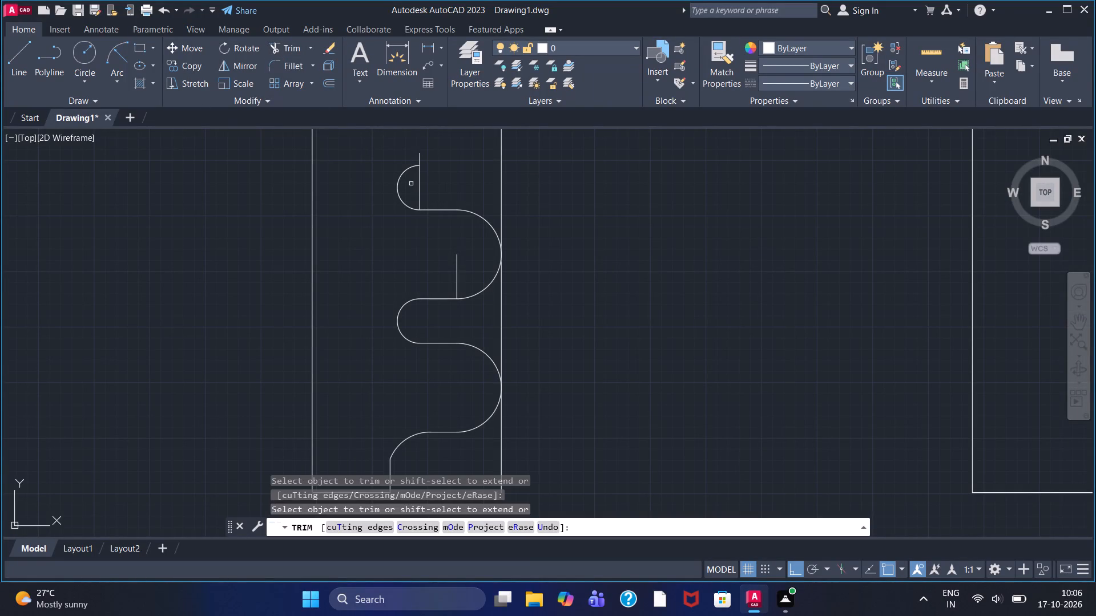
click(419, 184)
click(421, 193)
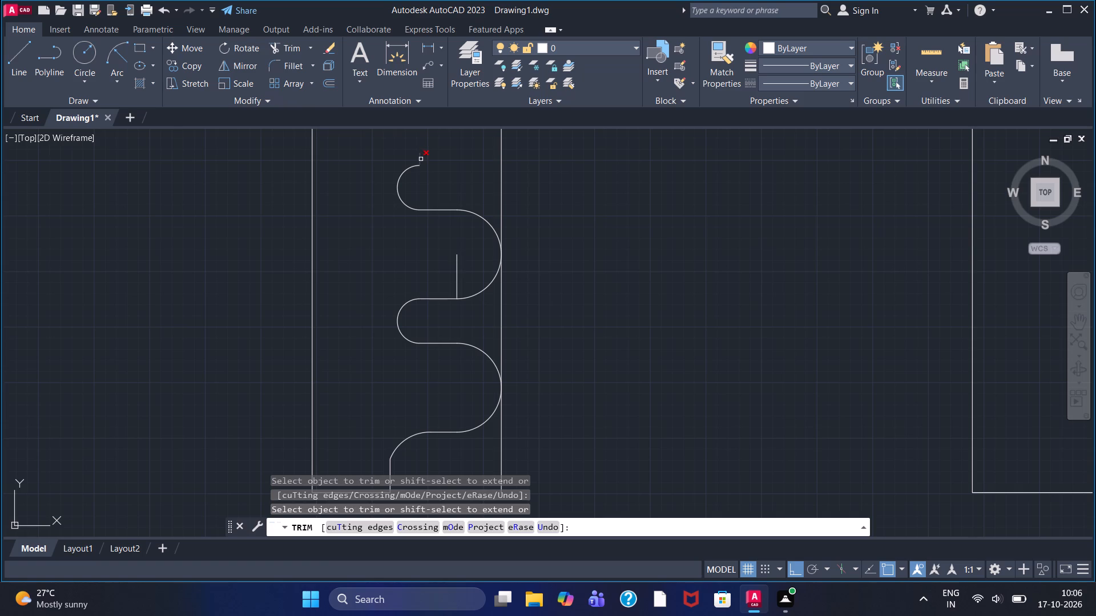
click(421, 159)
Draw a 33.47-unit line rightward from the top end of the uppermost radius-20 arc, continuing 40 units vertically upward.
click(24, 58)
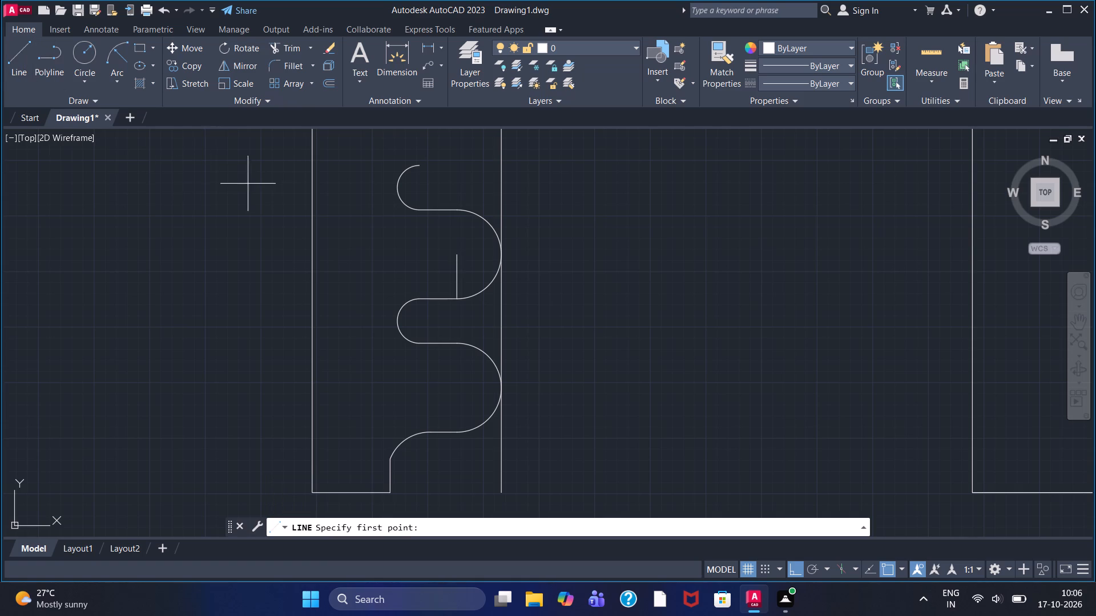
click(421, 165)
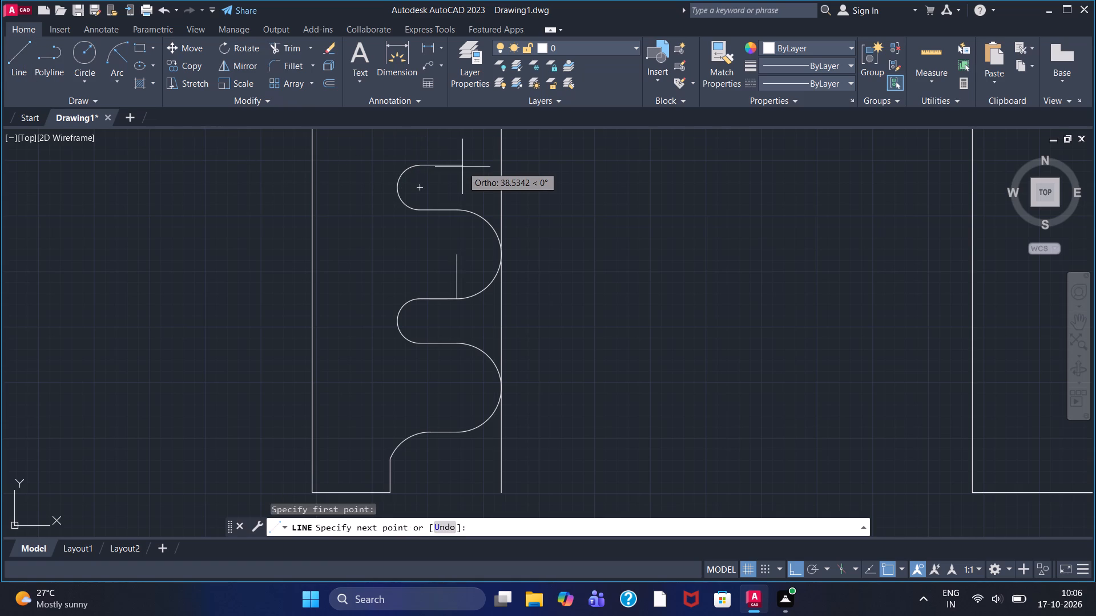
text(33)
key(period)
text(47)
key(Return)
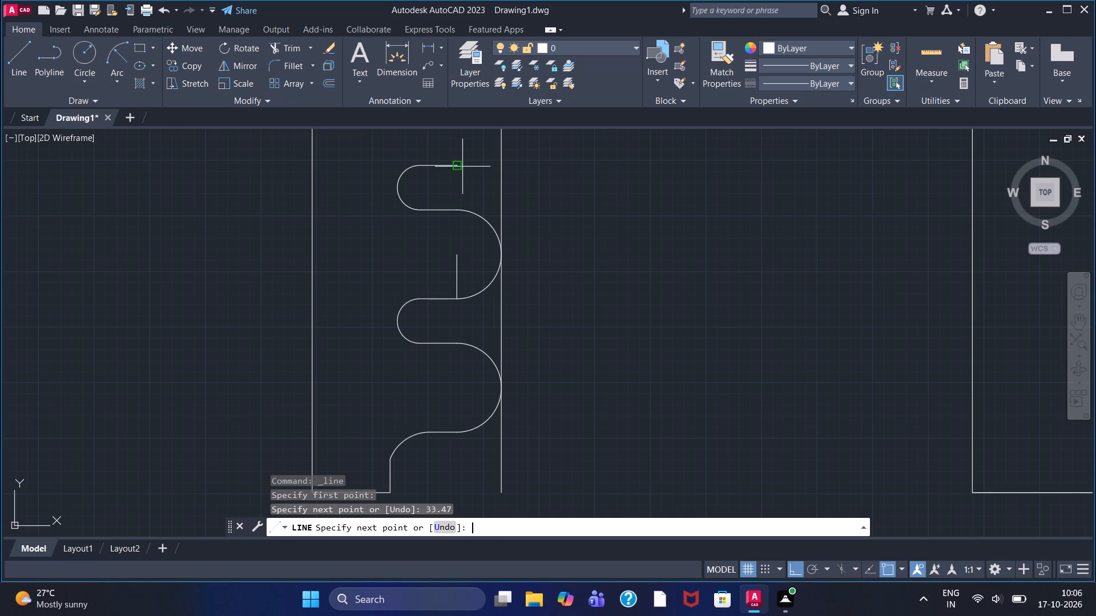
text(40)
key(Return)
middle_drag(461, 135, 460, 143)
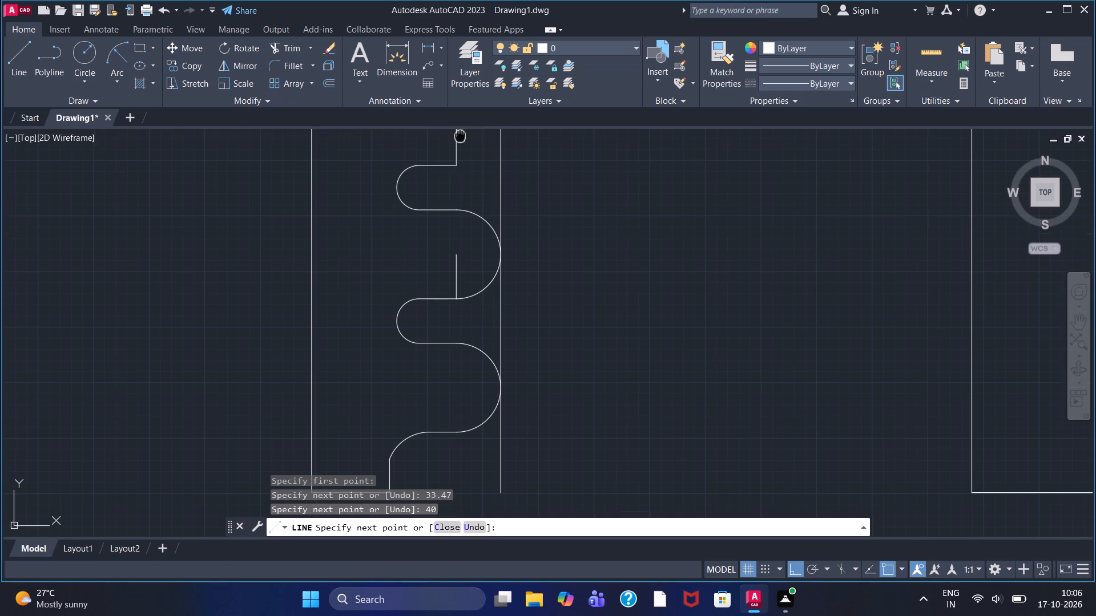
middle_drag(460, 143, 445, 270)
right_click(448, 244)
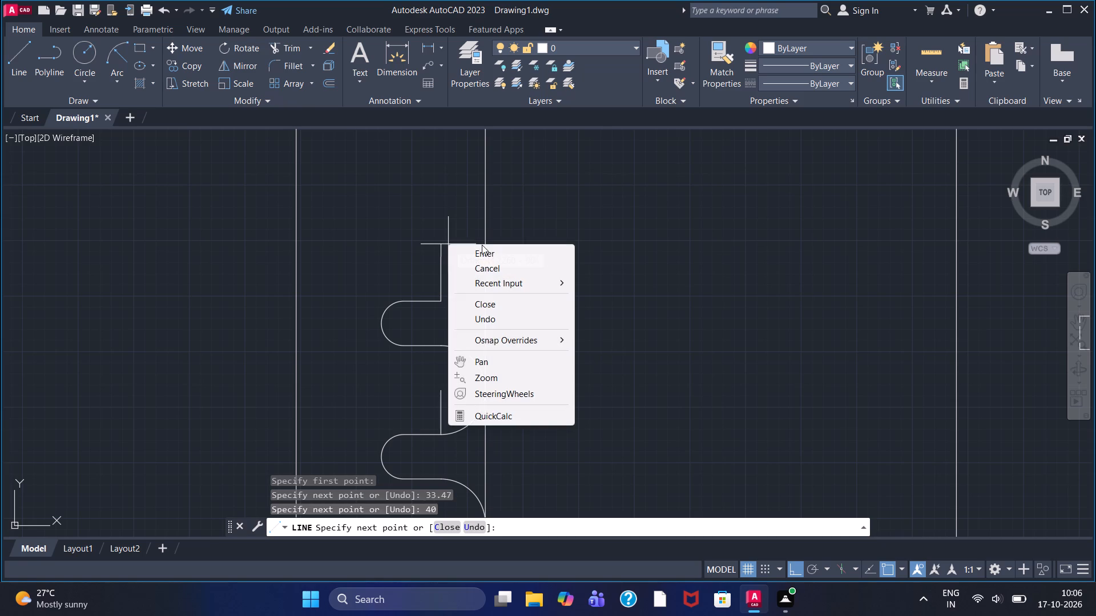
click(484, 251)
Draw a circle of radius 40 centred on the upper endpoint of the new 40-unit vertical line.
click(84, 58)
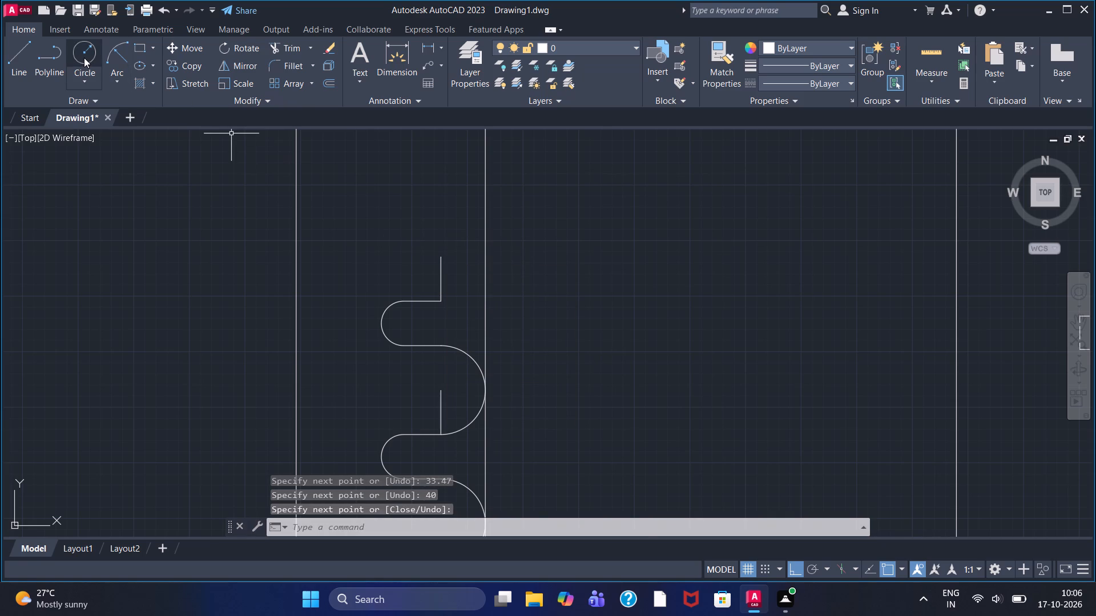
click(440, 257)
text(40)
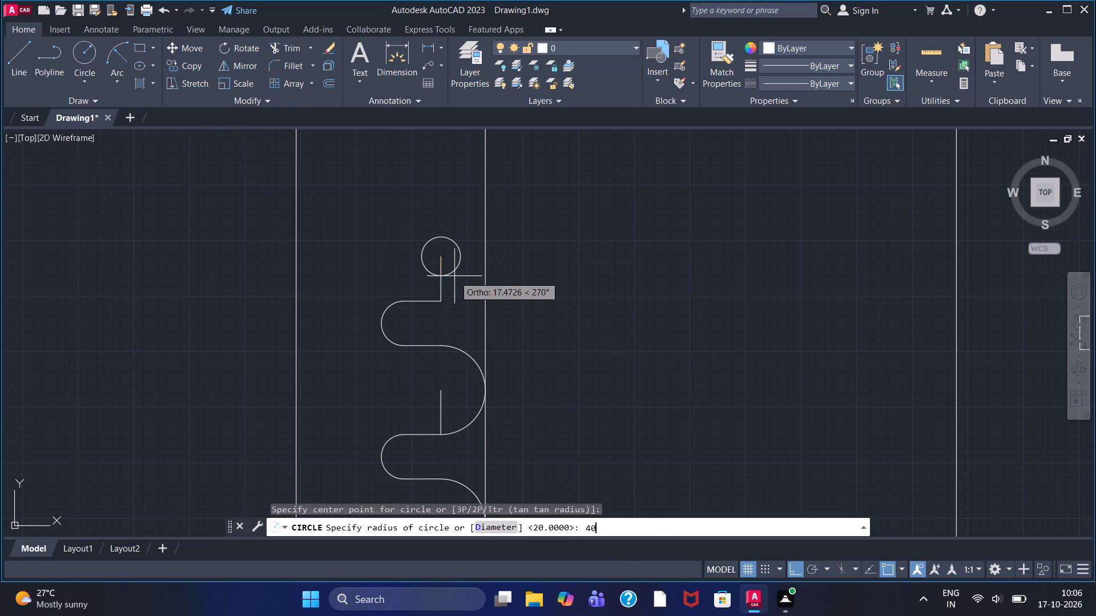
key(Return)
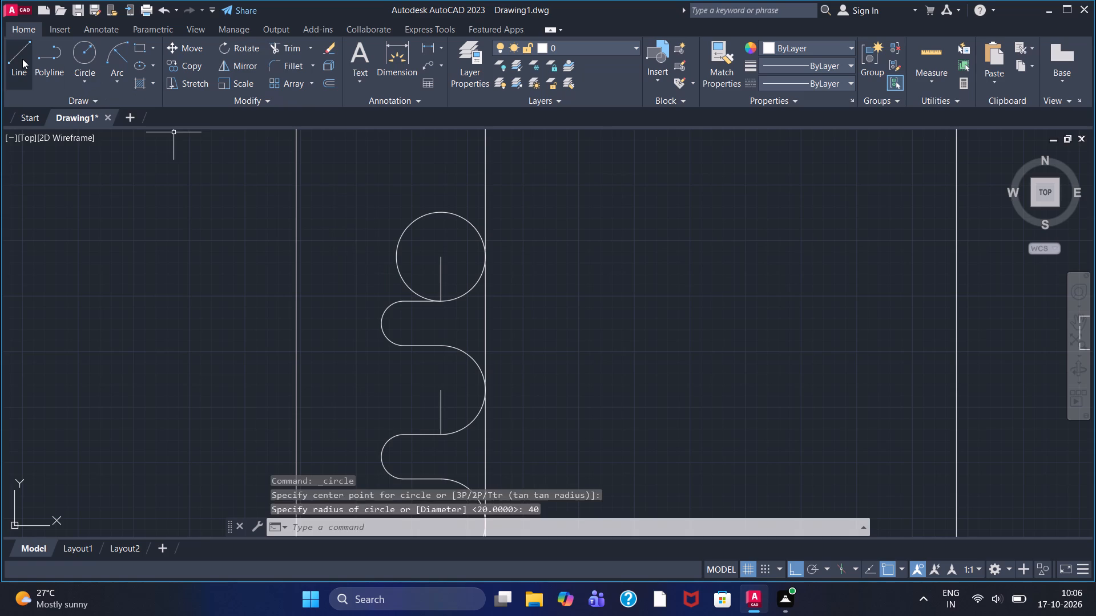
Draw a 33.47-unit horizontal line leftward from the top quadrant of the new radius-40 circle.
click(22, 59)
click(442, 210)
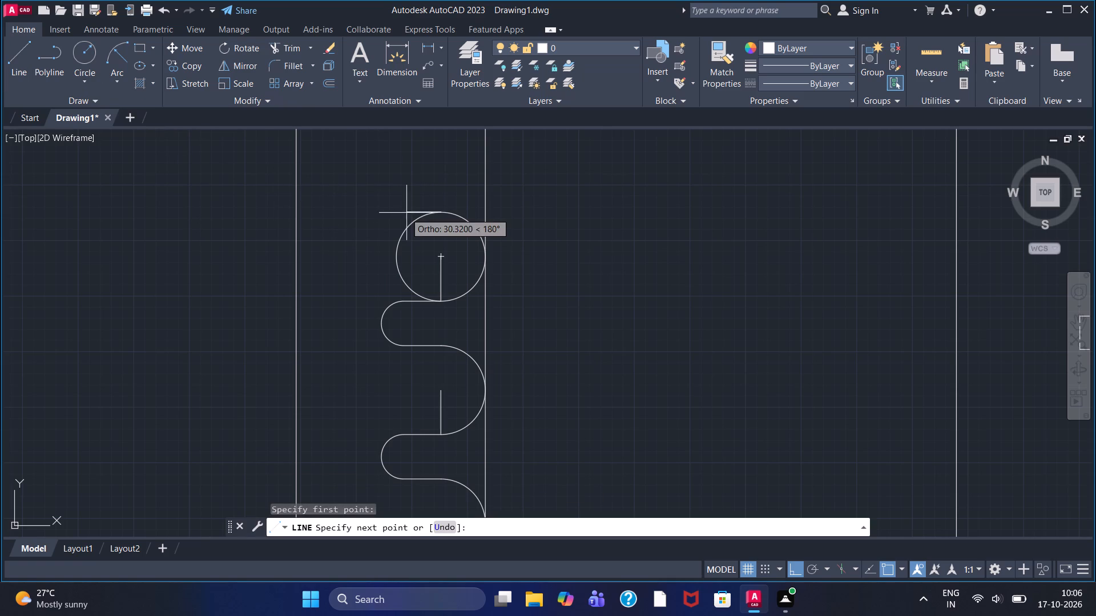
text(33.)
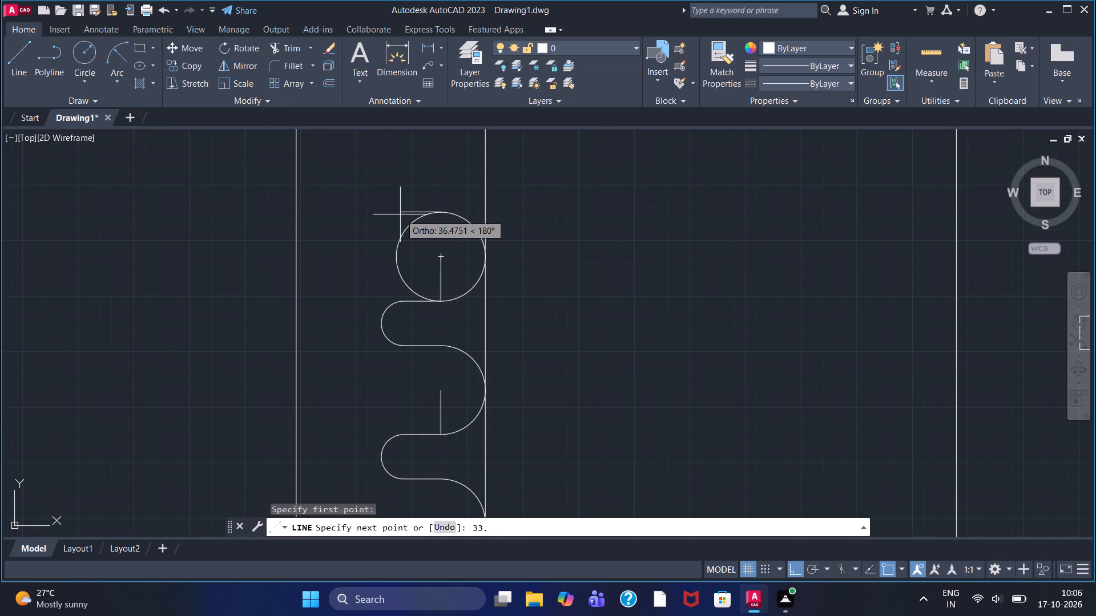
text(47)
key(Return)
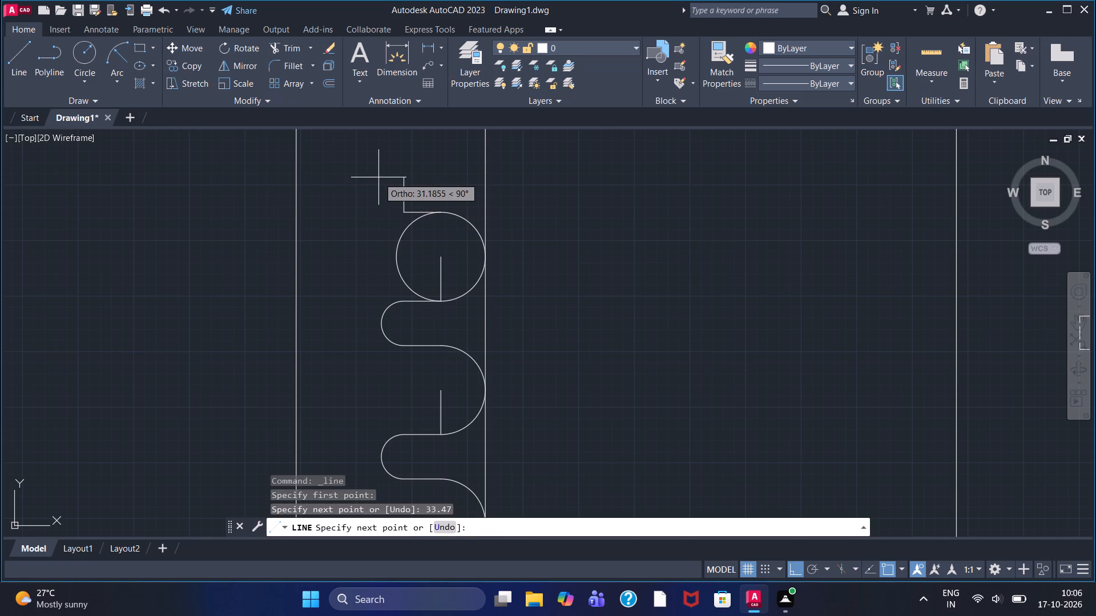
right_click(378, 177)
double_click(396, 185)
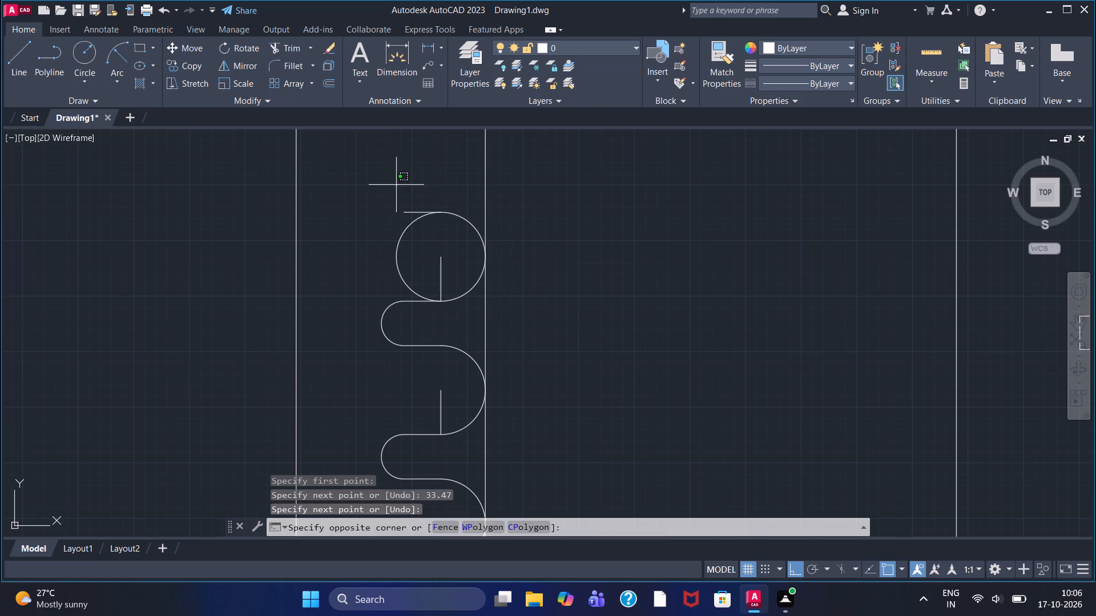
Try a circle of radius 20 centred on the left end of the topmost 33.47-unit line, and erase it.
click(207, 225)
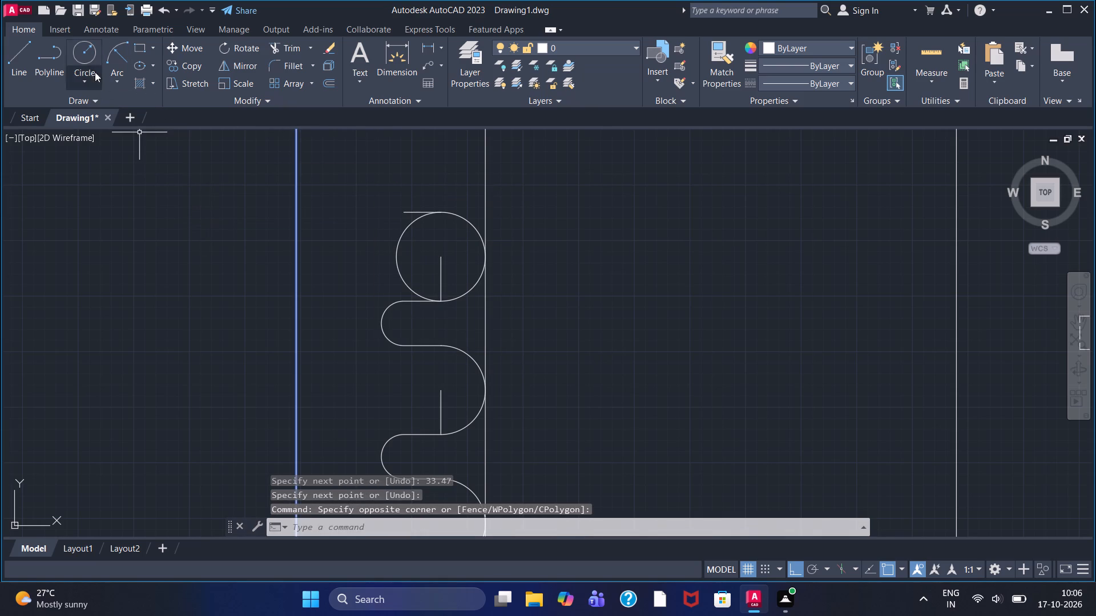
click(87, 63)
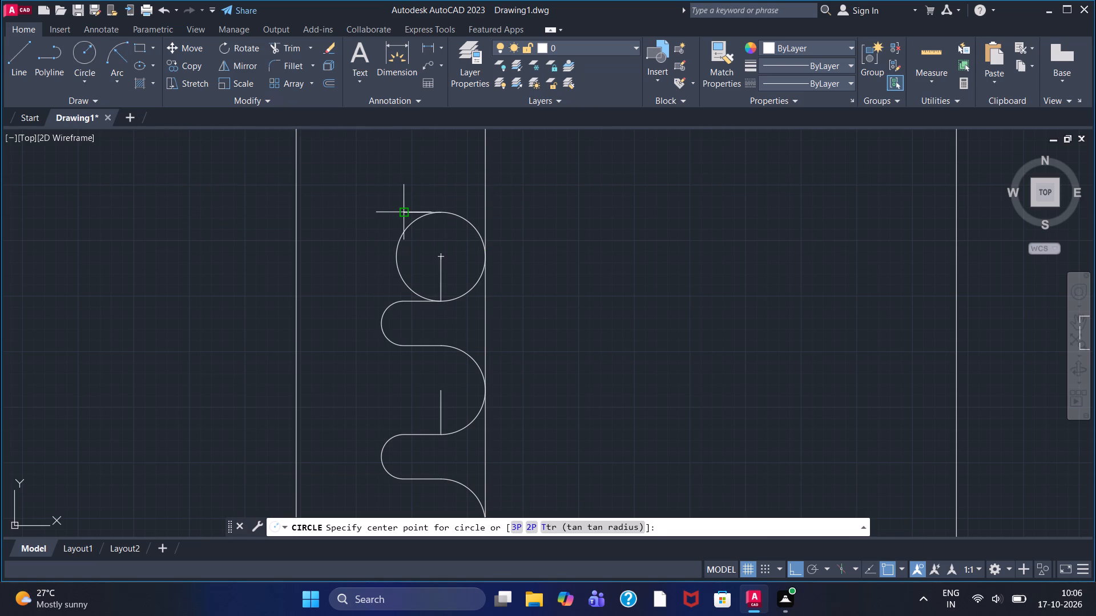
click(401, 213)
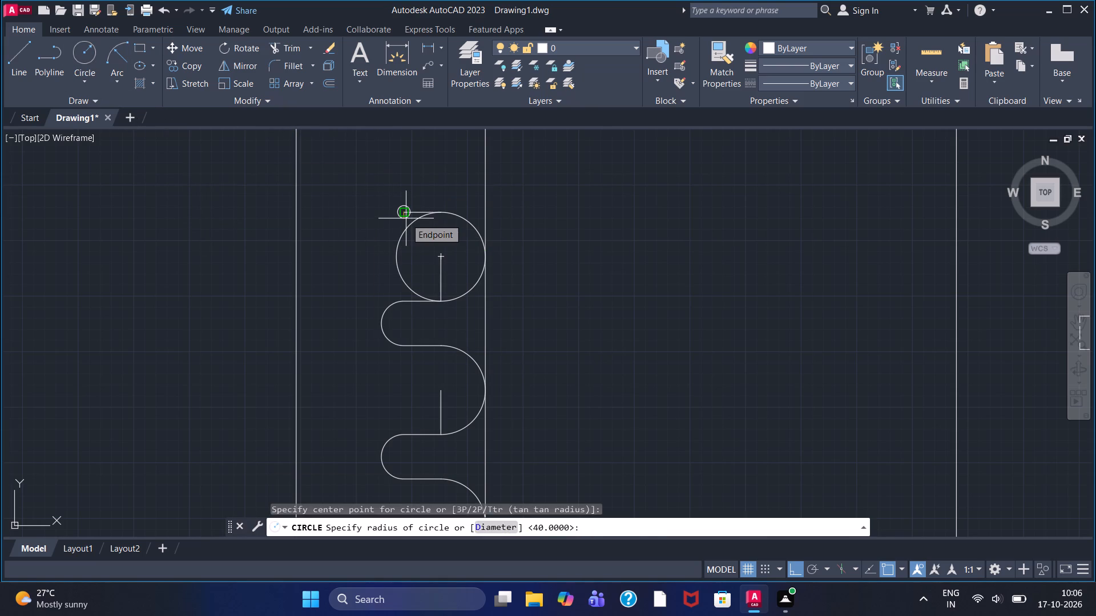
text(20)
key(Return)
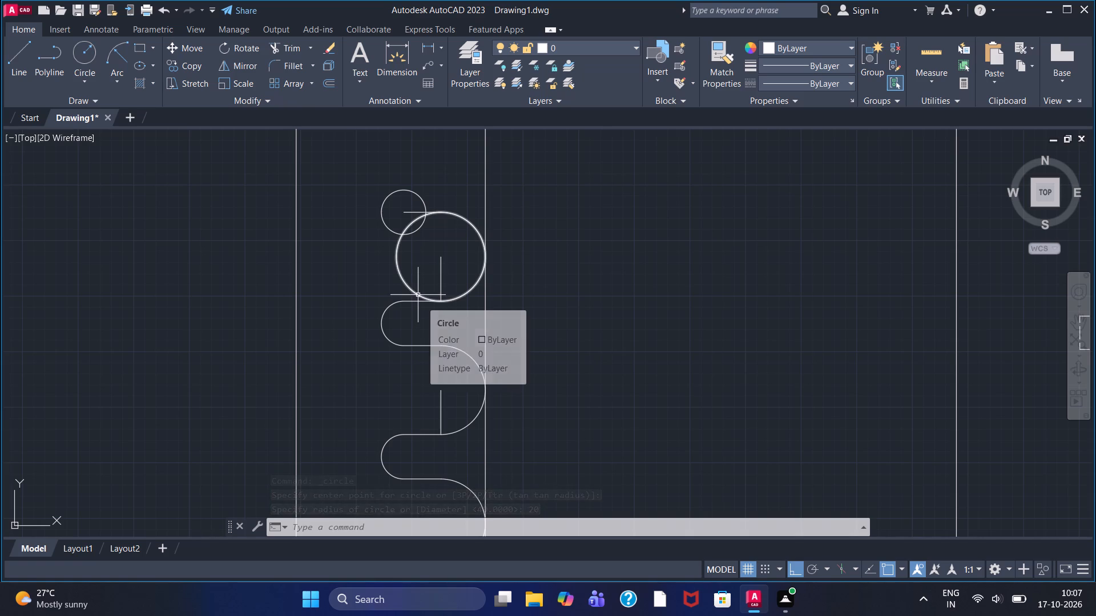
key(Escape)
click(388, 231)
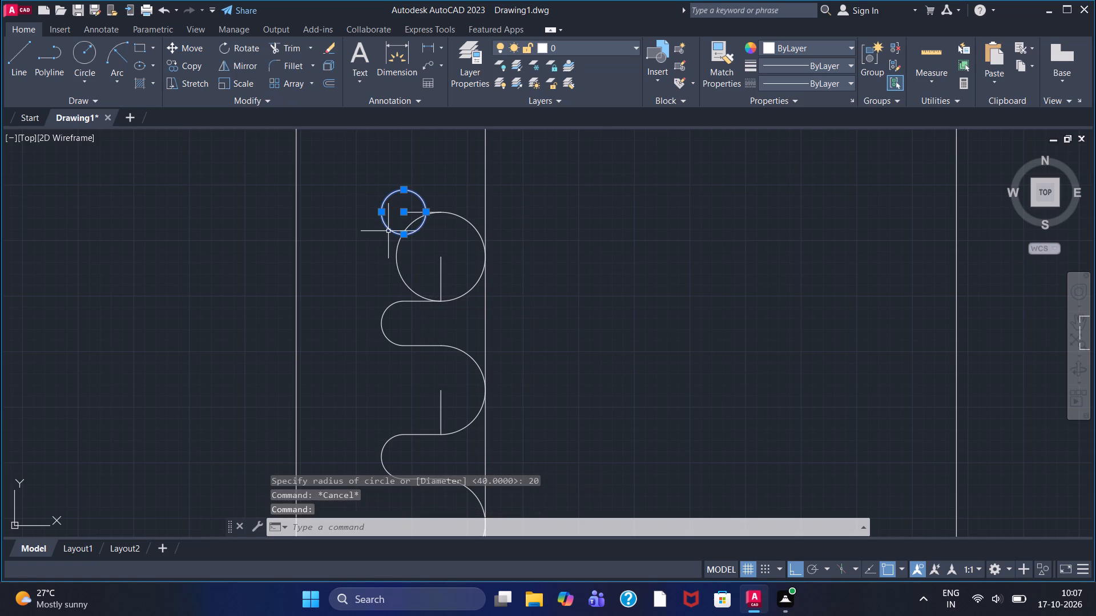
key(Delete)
Draw a 20-unit vertical line upward from the left end of the topmost 33.47-unit line.
click(15, 64)
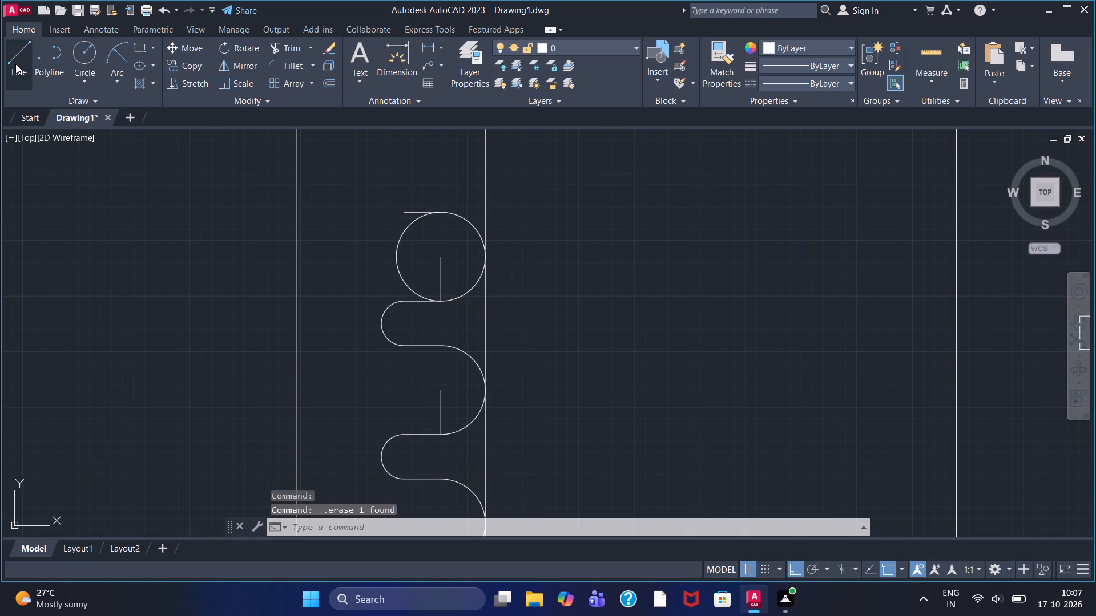
drag(408, 209, 409, 204)
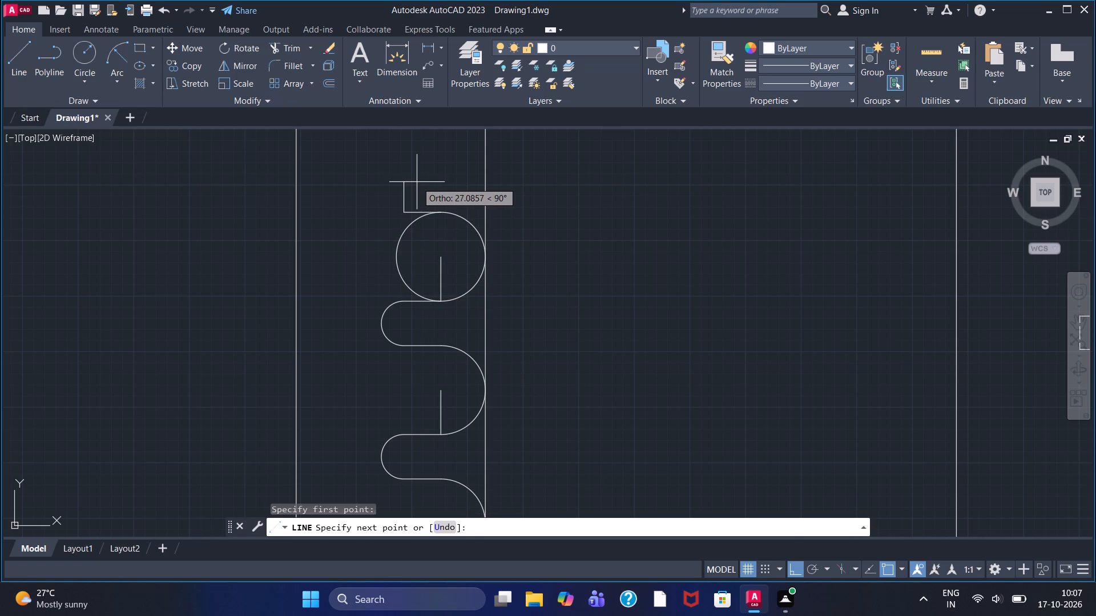
text(20)
key(Return)
right_click(414, 182)
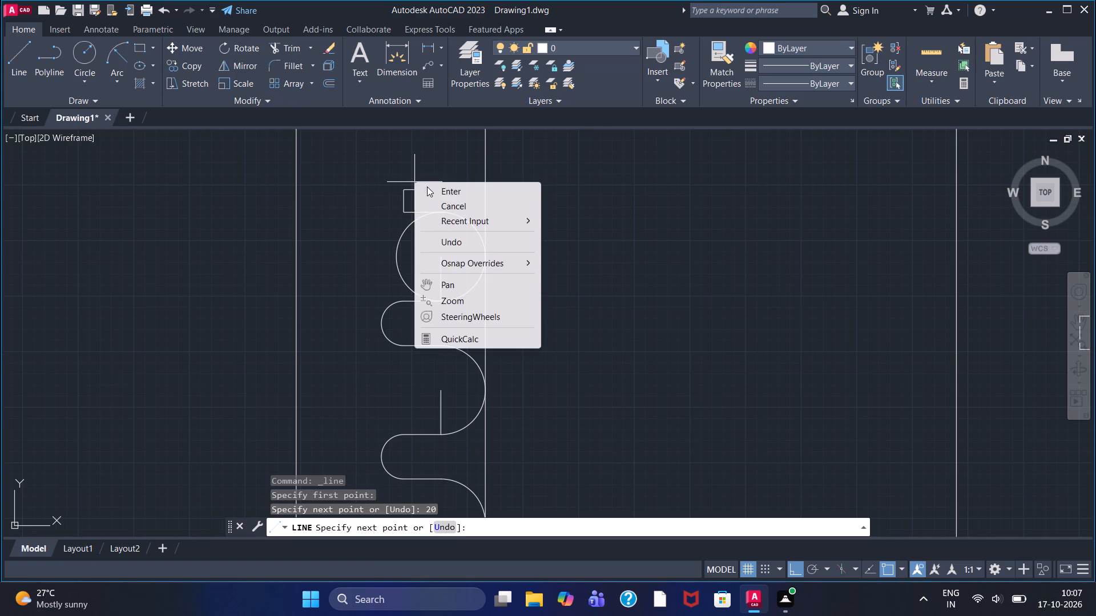
click(431, 187)
Draw a circle of radius 20 centred on the upper endpoint of the new 20-unit vertical line.
click(83, 55)
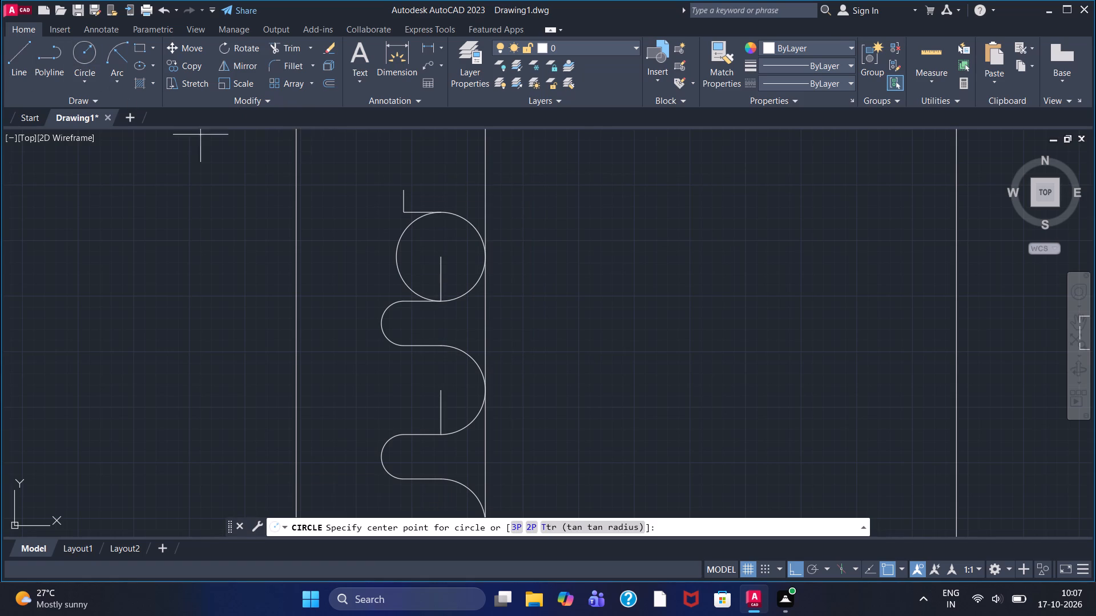
click(397, 189)
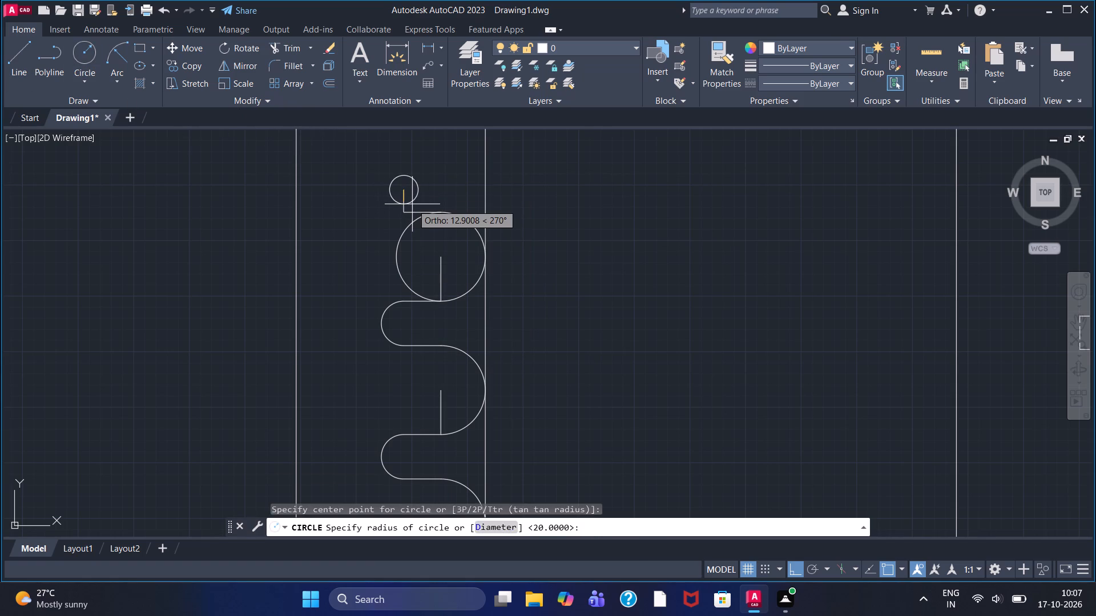
text(20)
key(Return)
right_click(357, 211)
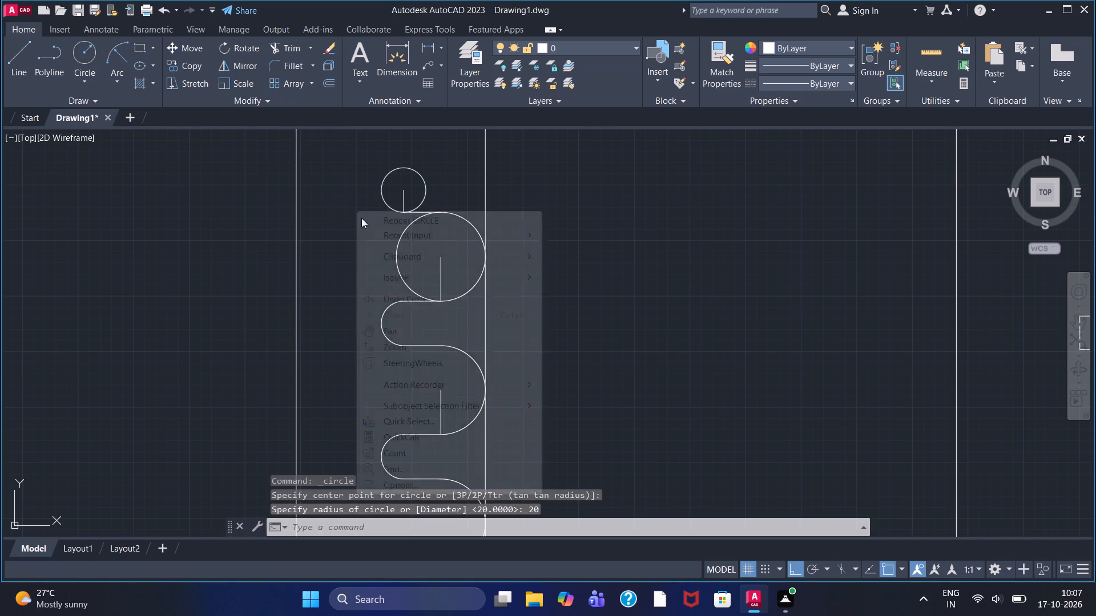
click(183, 198)
click(183, 198)
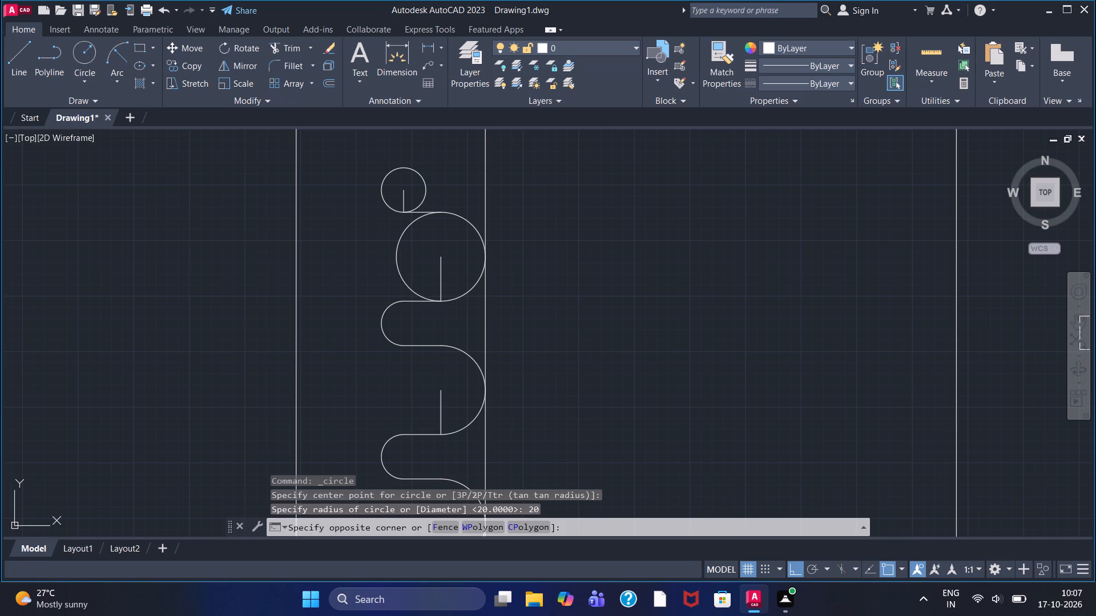
Draw a 33.47-unit line rightward from the top quadrant of the new radius-20 circle, continuing 40 units vertically upward.
click(5, 63)
click(26, 65)
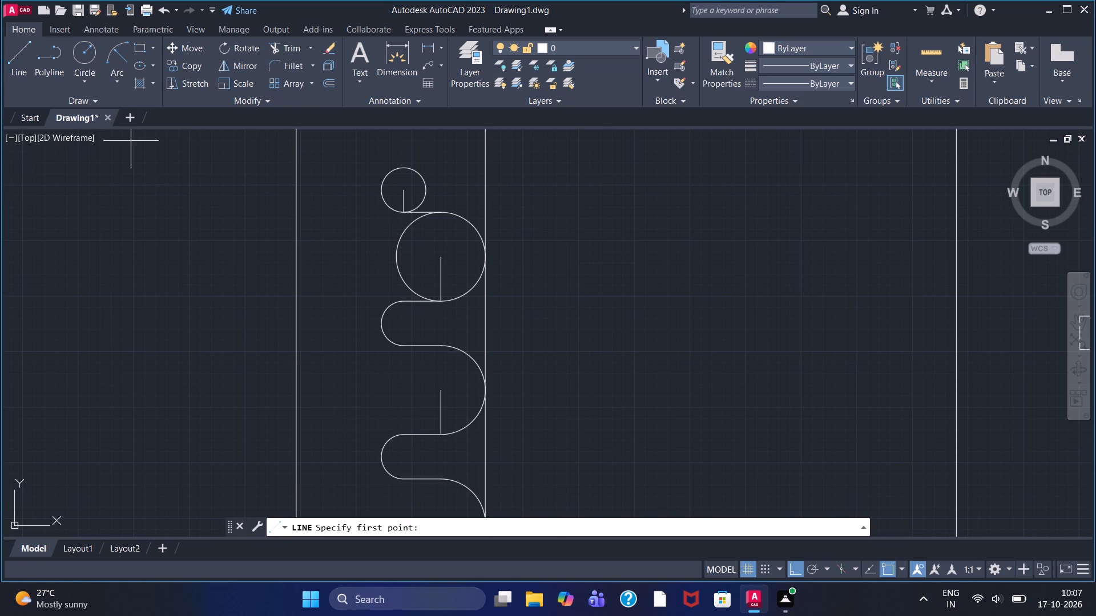
click(405, 169)
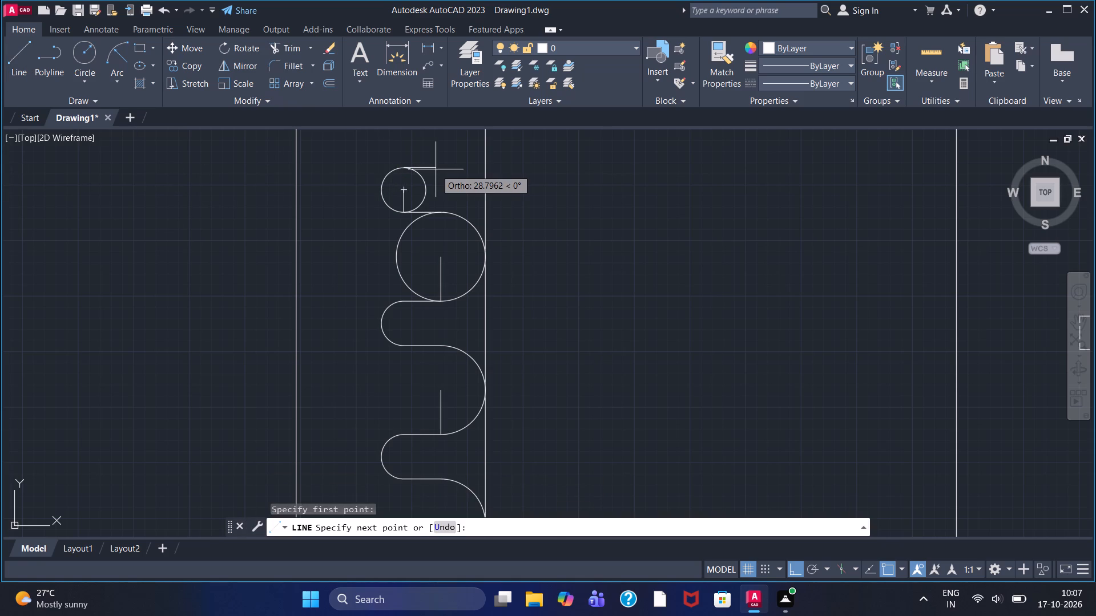
text(33.)
text(47)
key(Return)
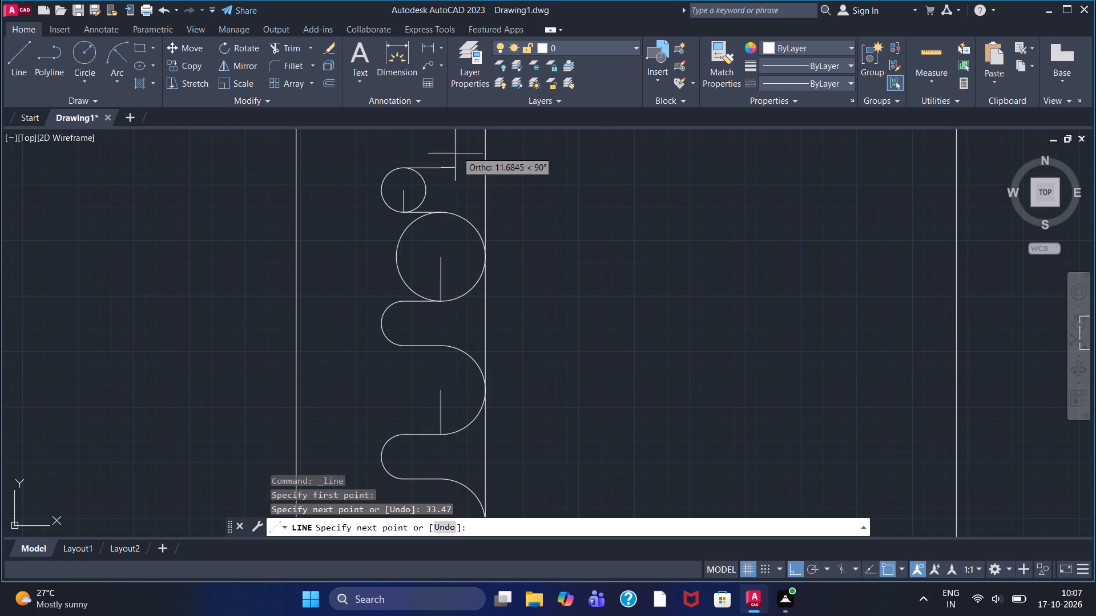
text(40)
key(Return)
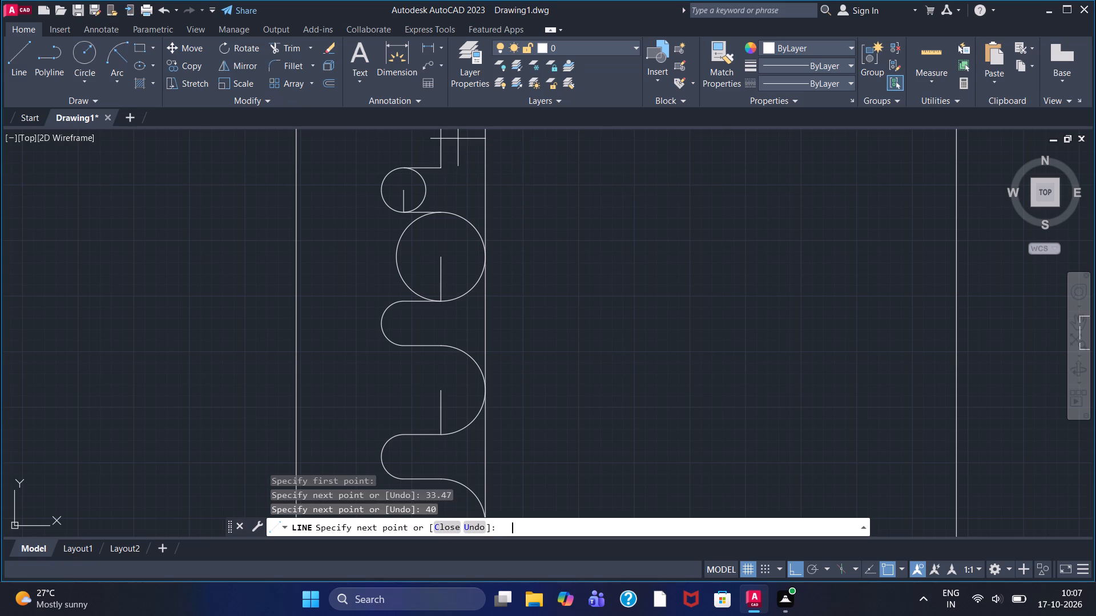
key(Escape)
Draw a circle of radius 40 centred on the upper endpoint of the new 40-unit vertical line.
middle_drag(458, 139, 460, 250)
scroll(458, 139, up, 1)
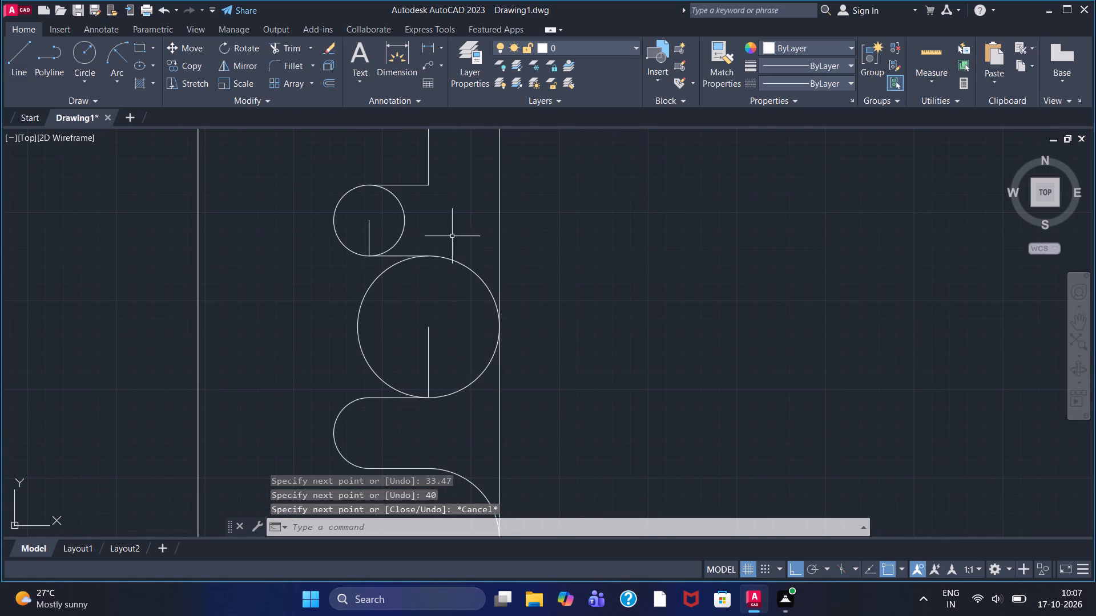
middle_drag(448, 187, 457, 322)
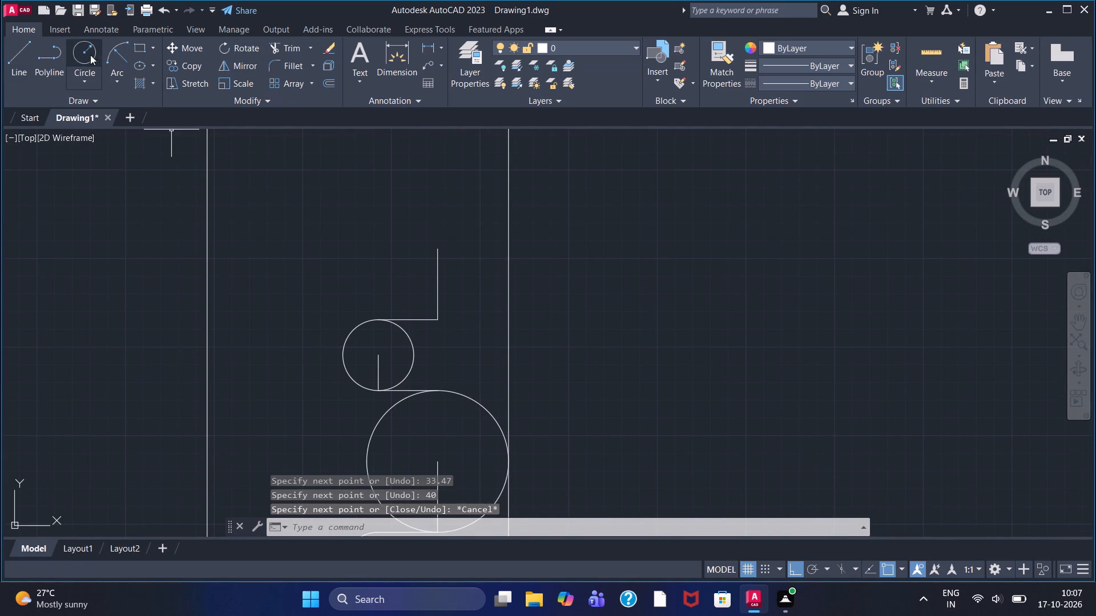
click(87, 53)
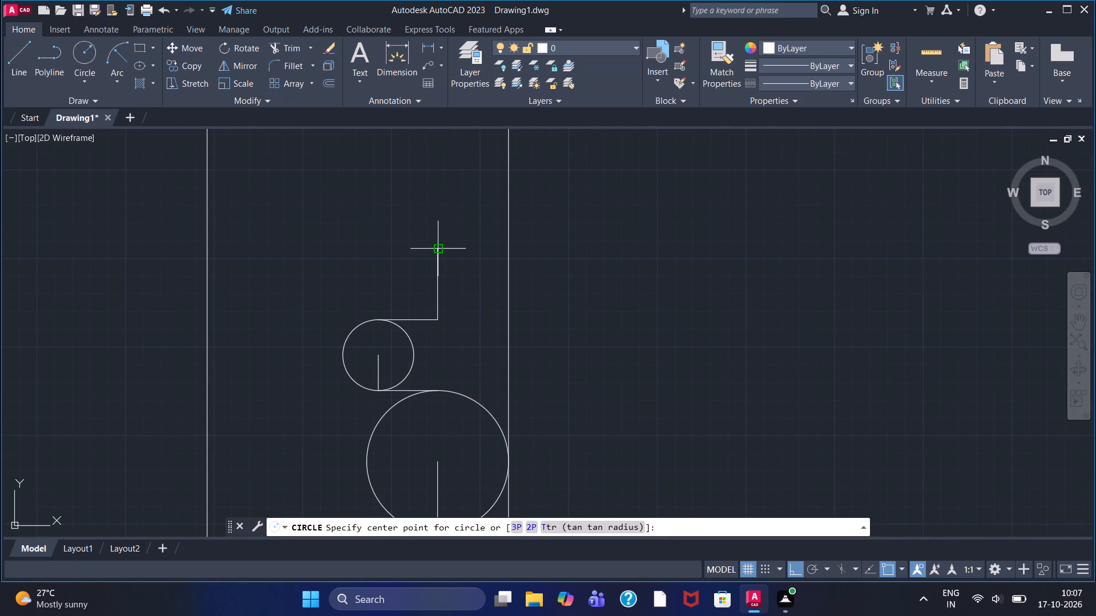
click(437, 246)
text(40)
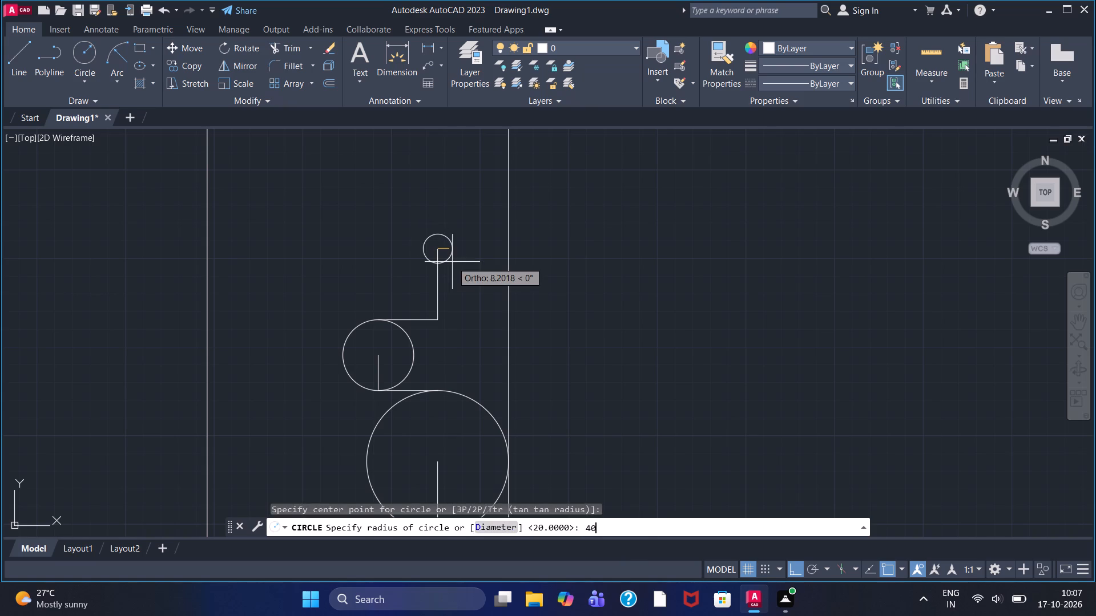
key(Return)
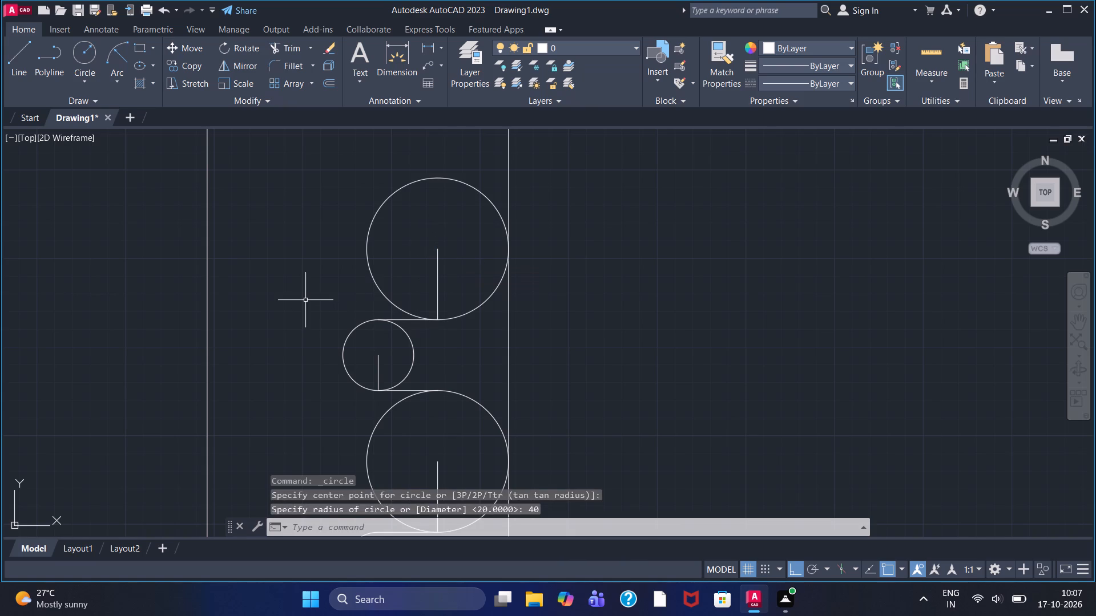
Trim away the right half of the radius-20 circle and left half of the radius-40 circle below it, removing both circles' vertical construction lines.
click(301, 47)
click(414, 345)
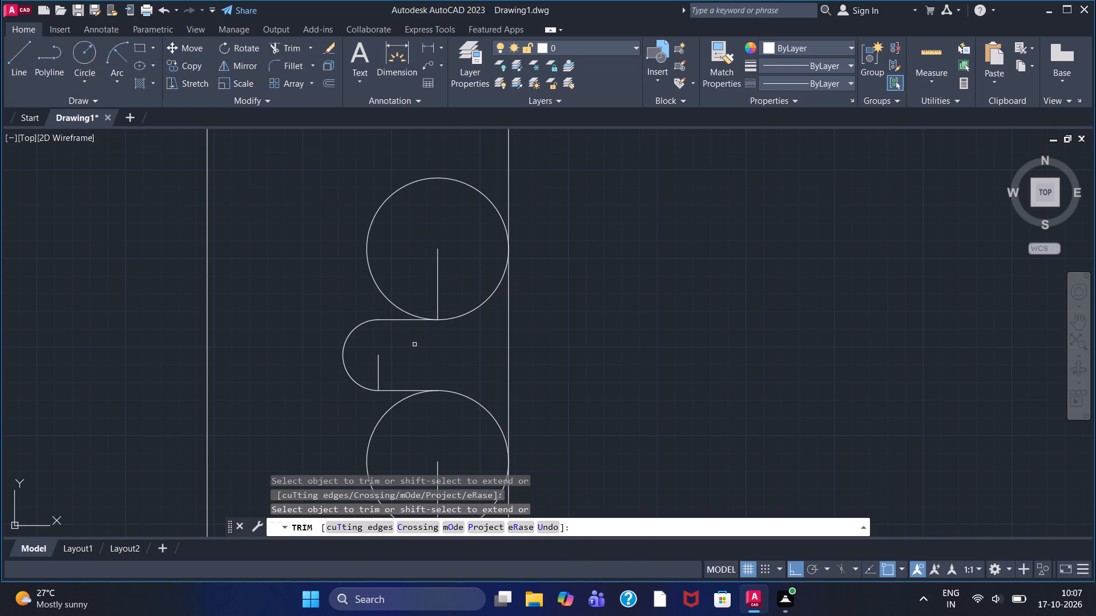
click(388, 413)
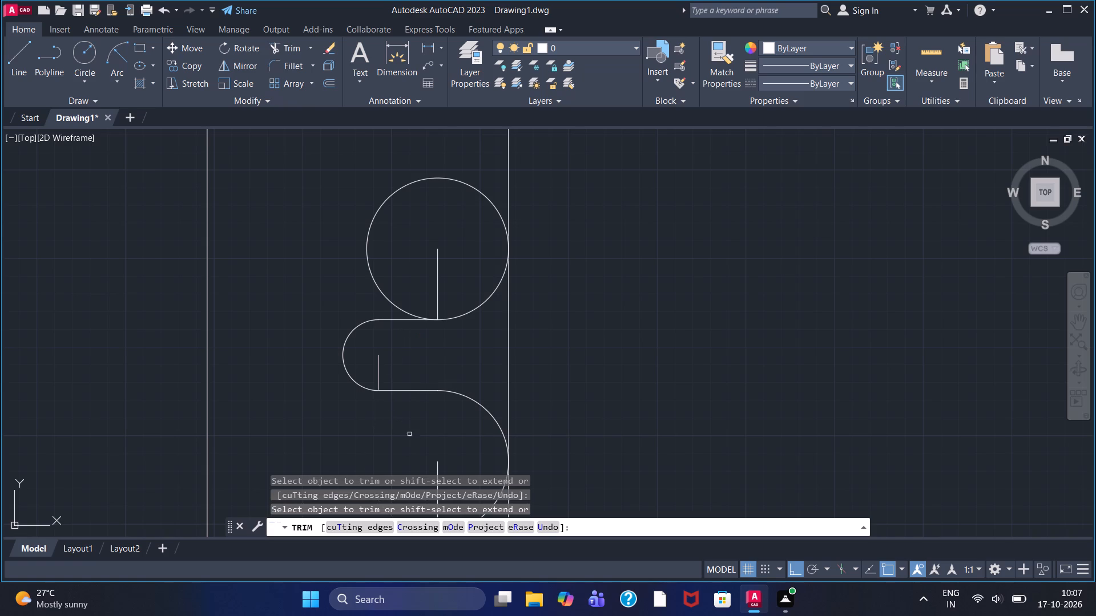
click(436, 469)
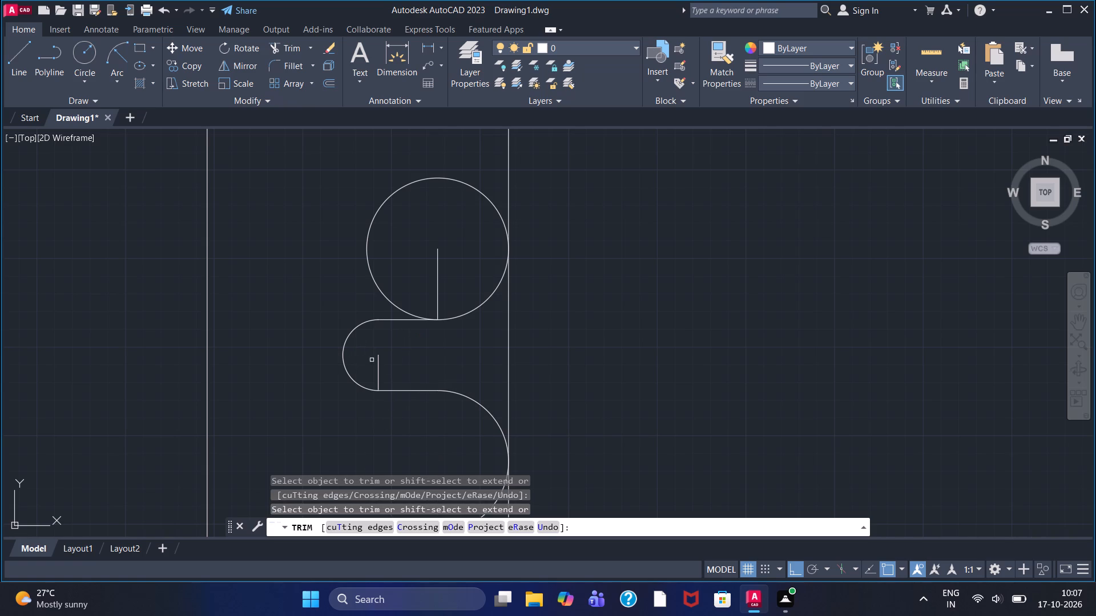
click(378, 364)
Draw a 33.47-unit line leftward from the top quadrant of the uppermost radius-40 circle, continuing 20 units vertically upward.
click(25, 53)
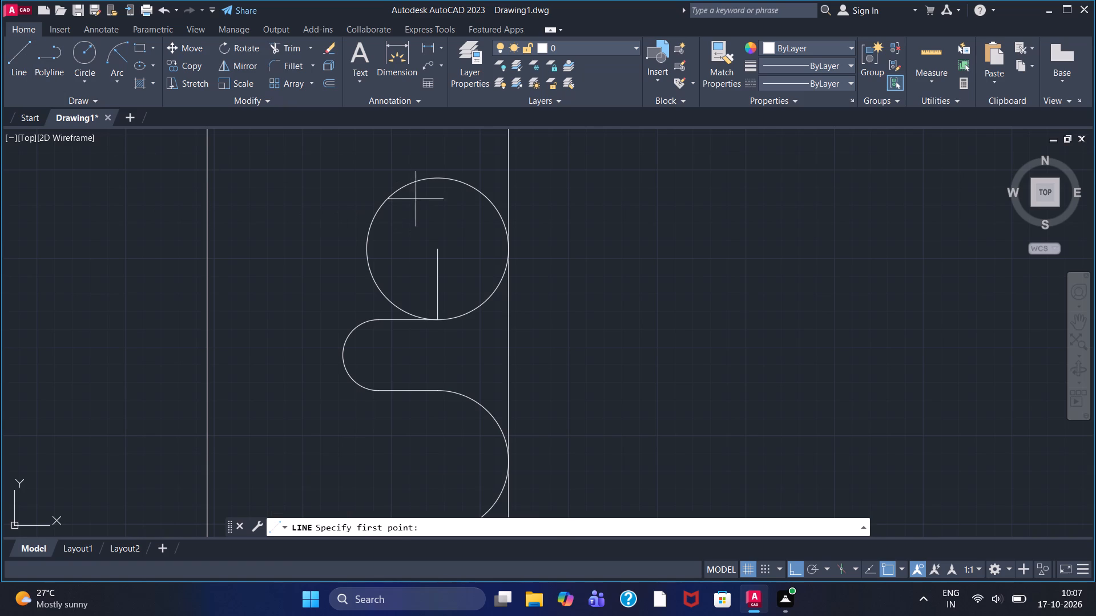
click(440, 181)
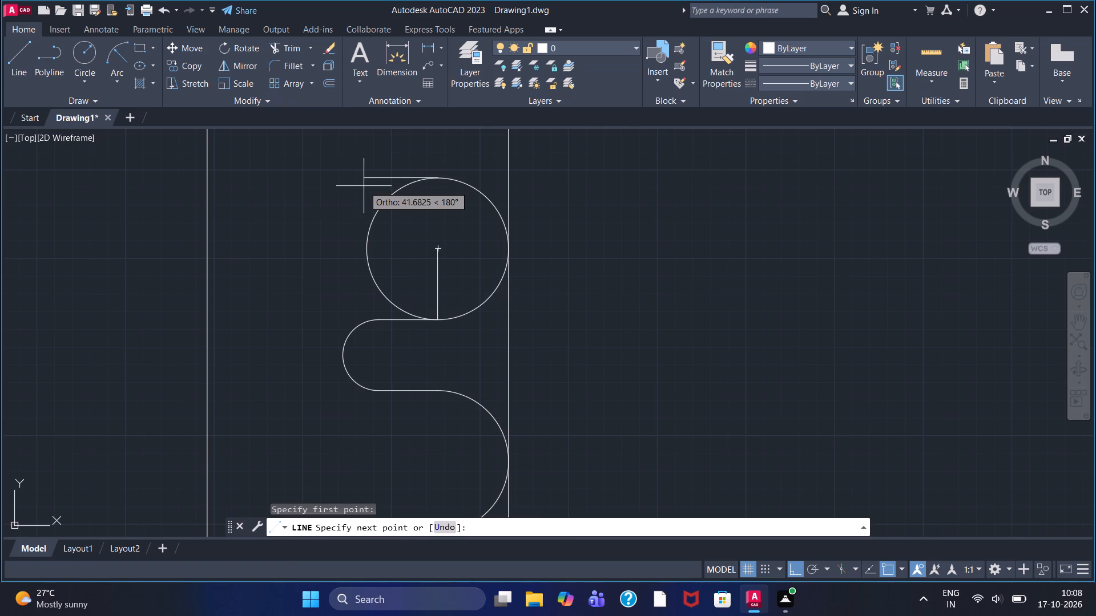
text(33.47)
key(Return)
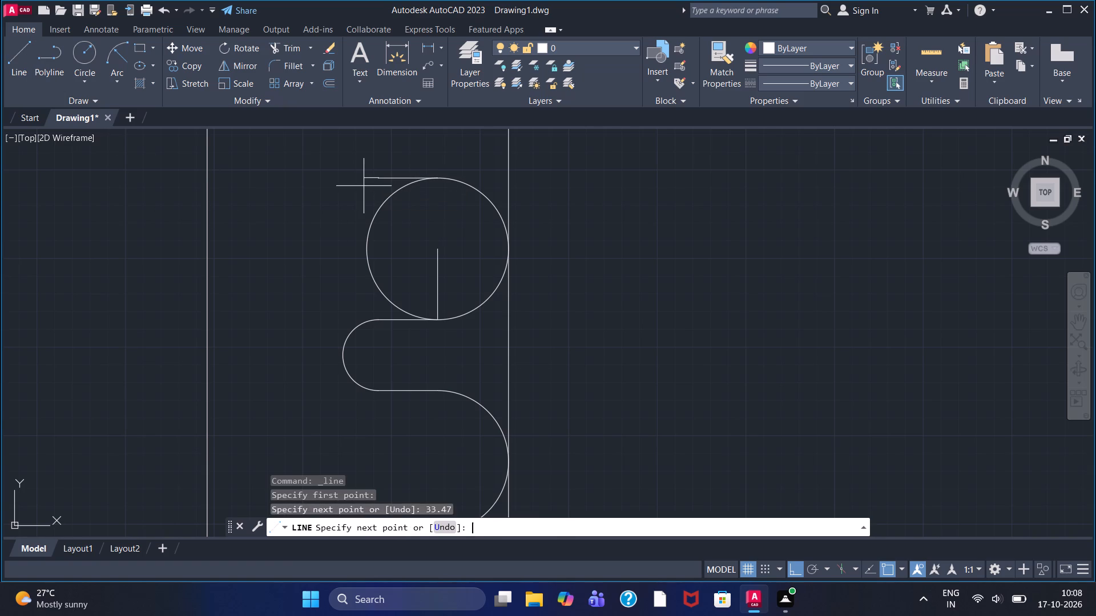
text(20)
key(Return)
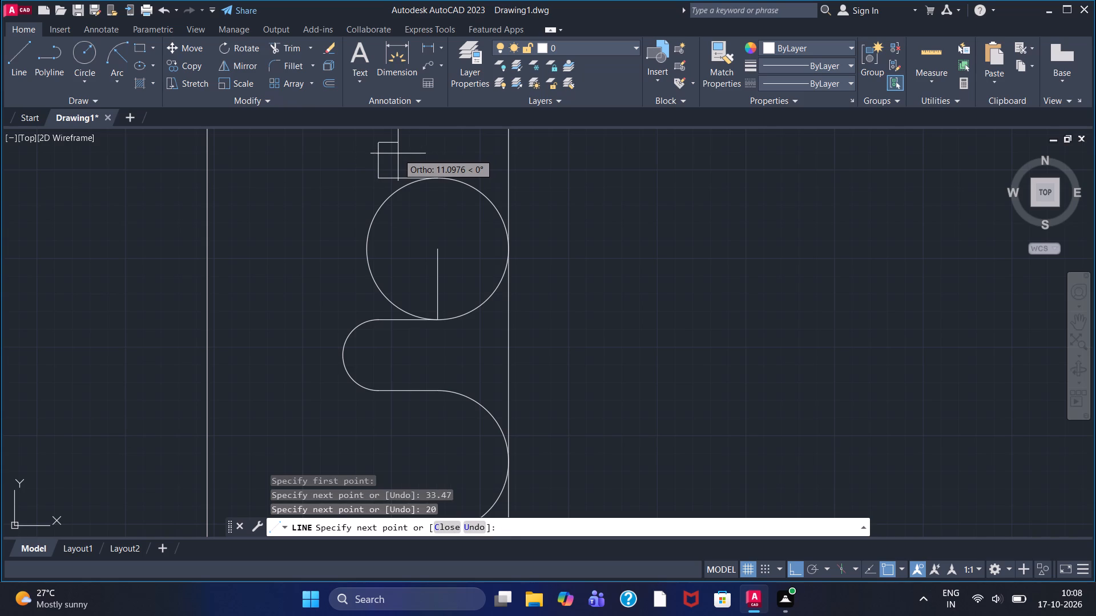
right_click(398, 153)
click(421, 162)
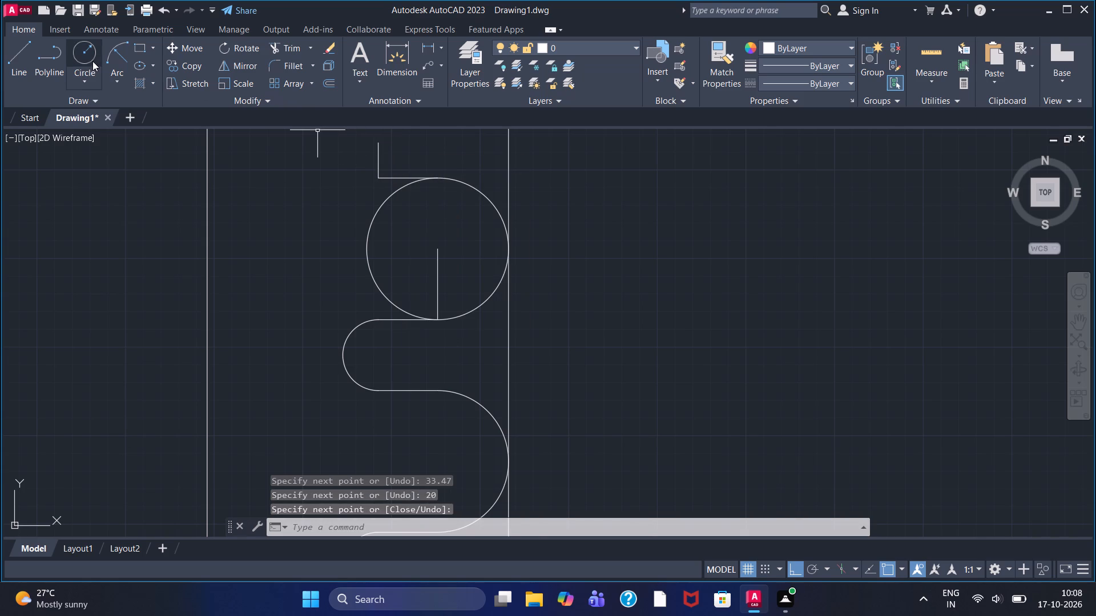
Draw a circle of radius 20 centred on the upper endpoint of the new 20-unit vertical line.
click(92, 61)
middle_drag(280, 194, 281, 206)
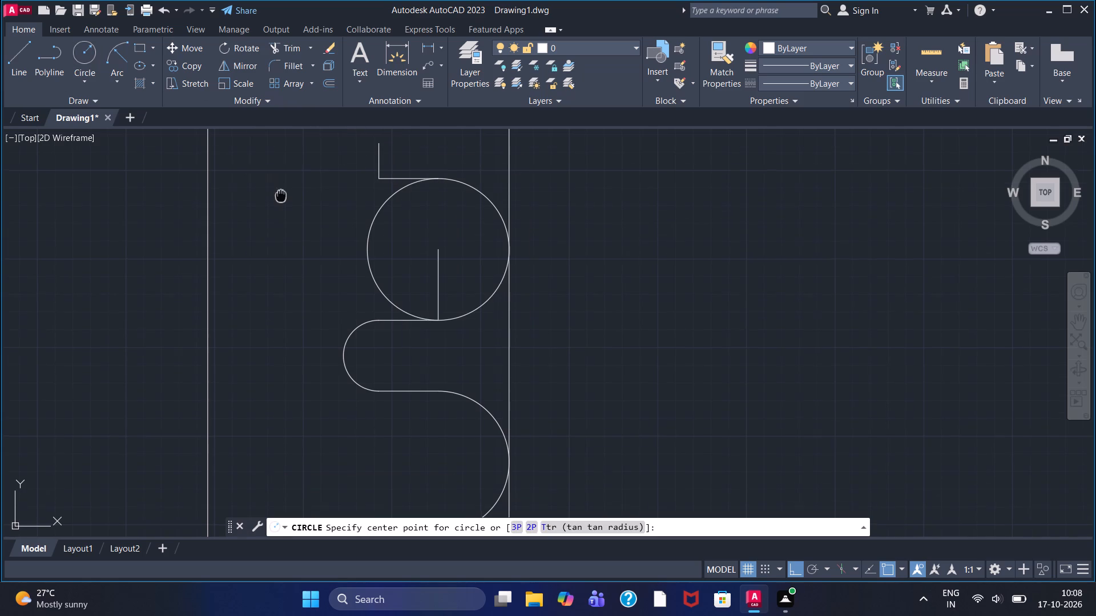
middle_drag(281, 206, 274, 296)
click(372, 245)
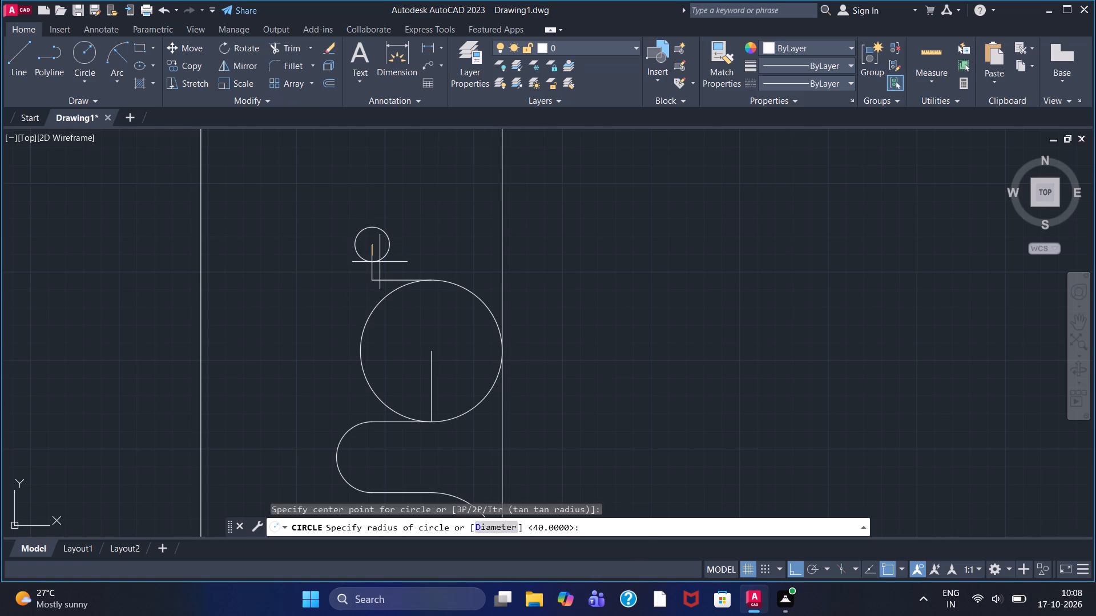
text(20)
key(Return)
right_click(227, 236)
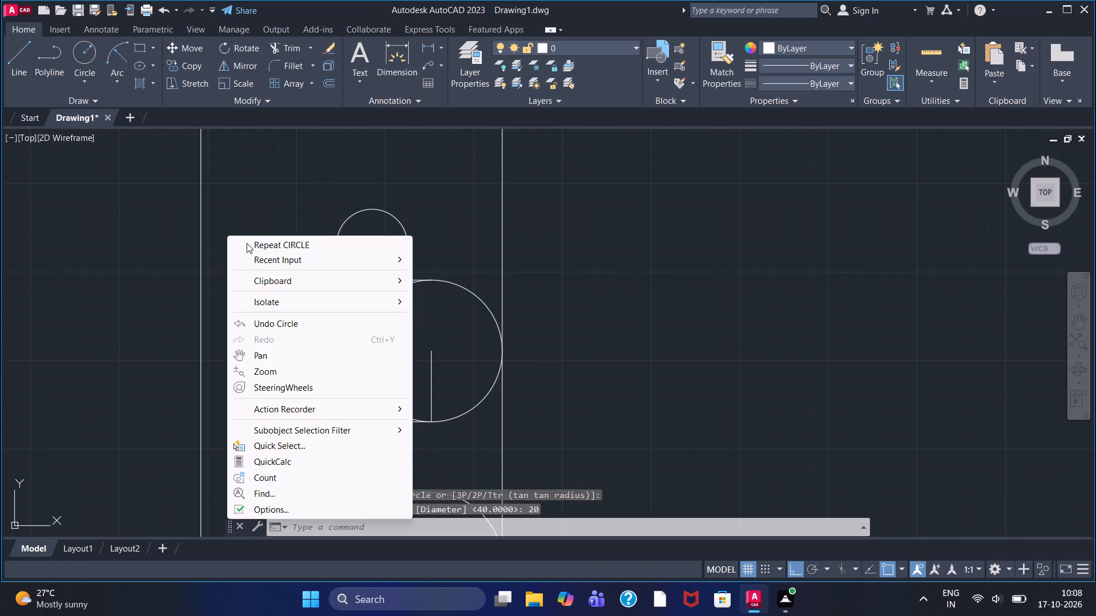
click(257, 244)
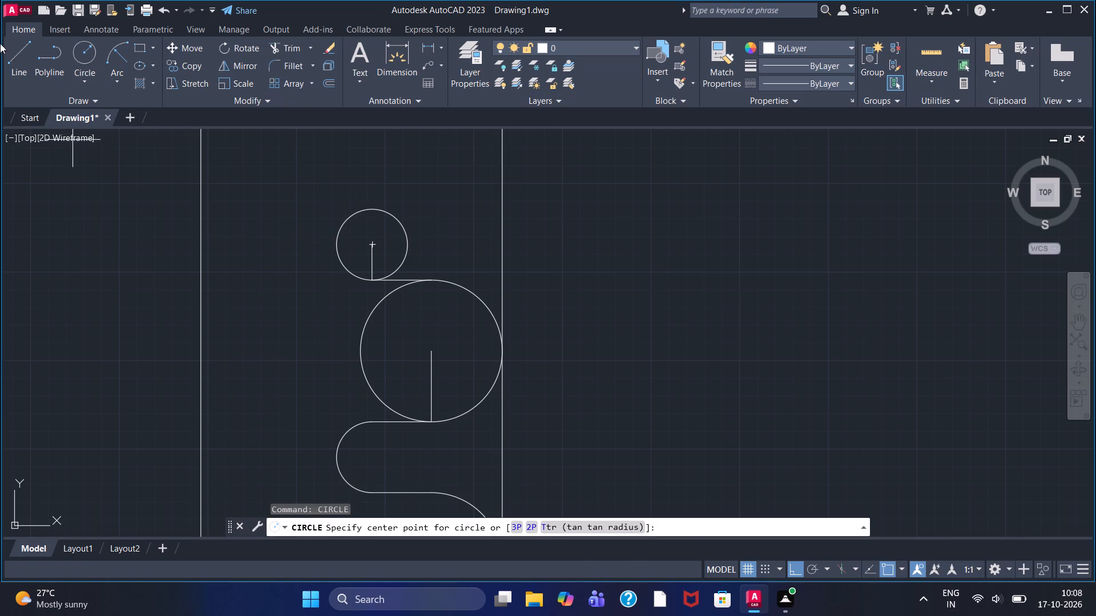
Draw a 33.47-unit line rightward from the top quadrant of the uppermost radius-20 circle, continuing 40 units vertically upward.
click(17, 58)
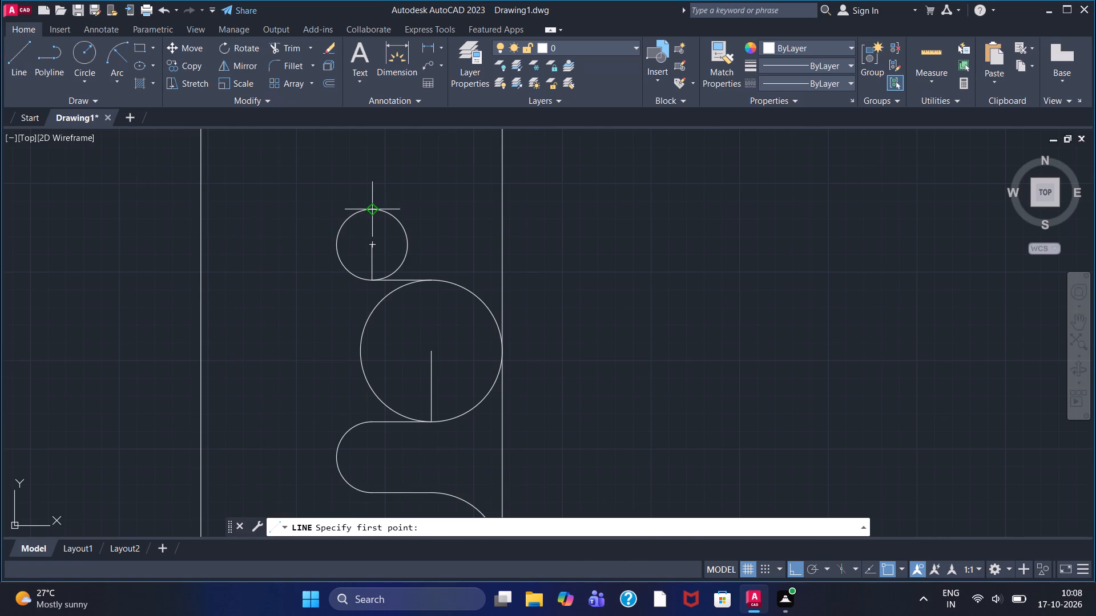
click(377, 208)
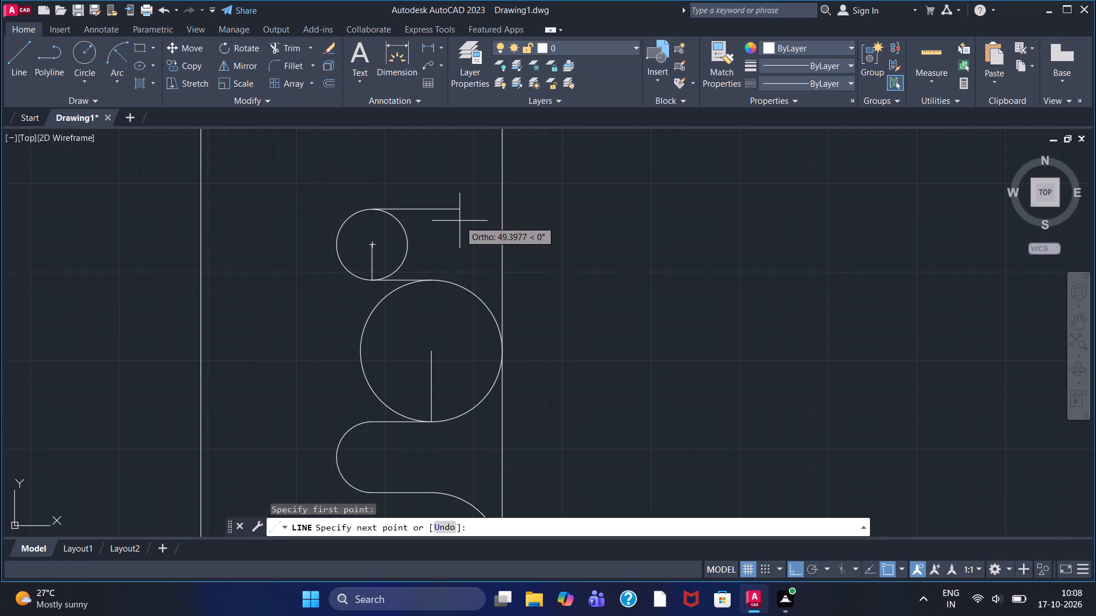
text(33.47)
key(Return)
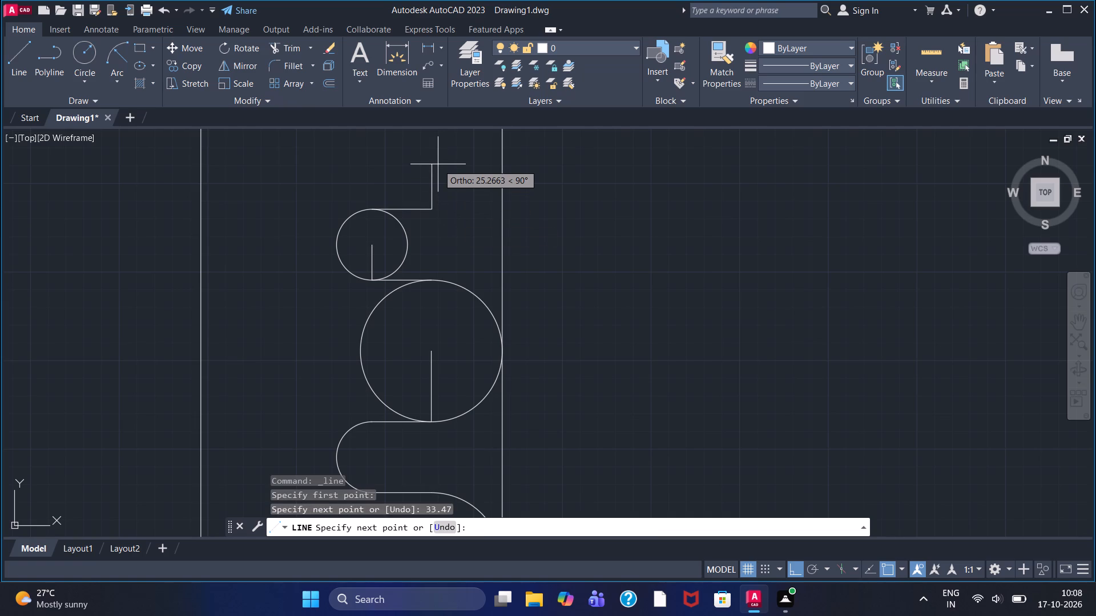
text(40)
key(Return)
right_click(438, 164)
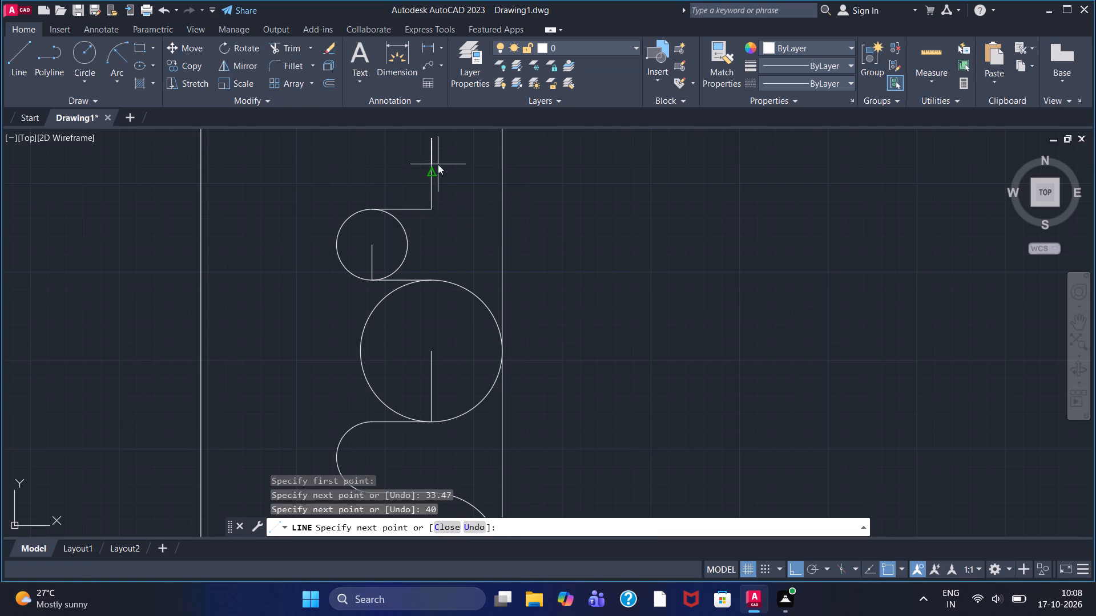
click(452, 175)
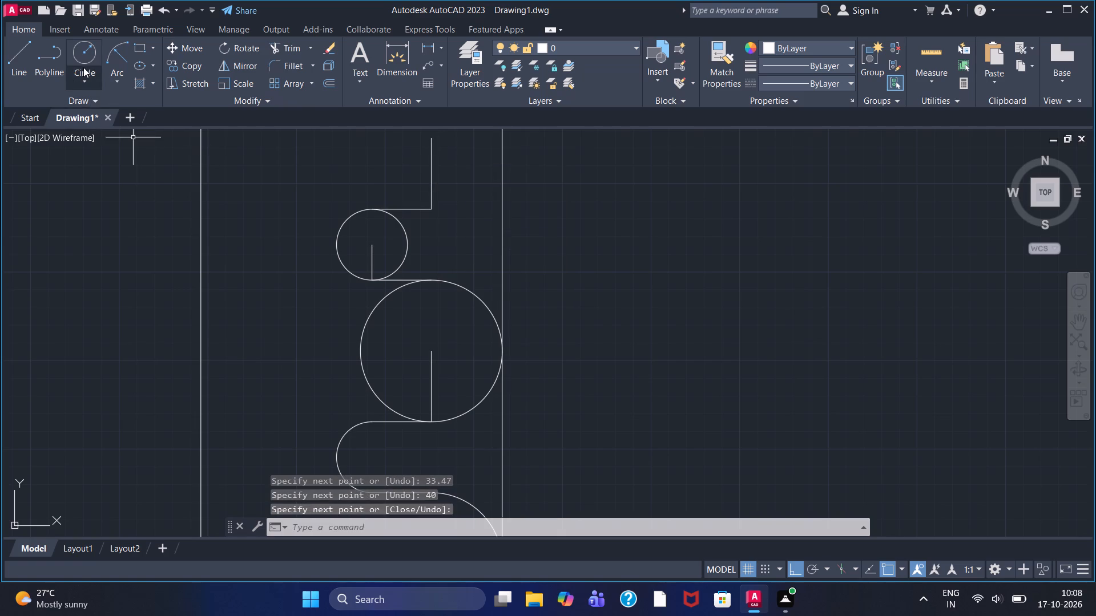
Draw a circle of radius 40 centred on the upper endpoint of the new 40-unit vertical line.
click(83, 67)
click(128, 111)
scroll(266, 172, up, 1)
middle_drag(266, 172, 274, 269)
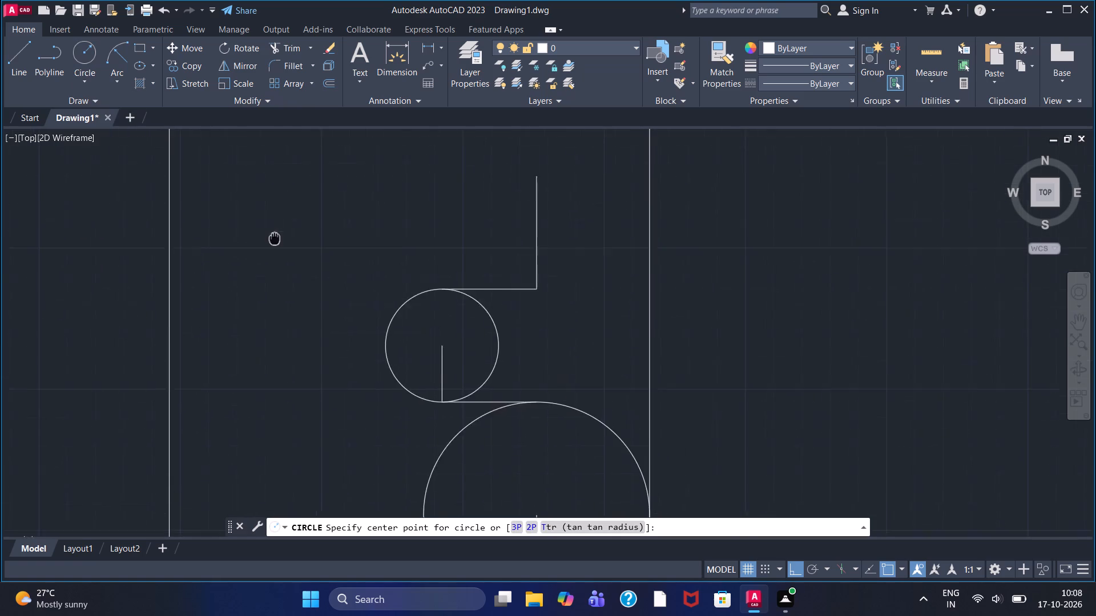
middle_drag(274, 269, 267, 301)
click(527, 248)
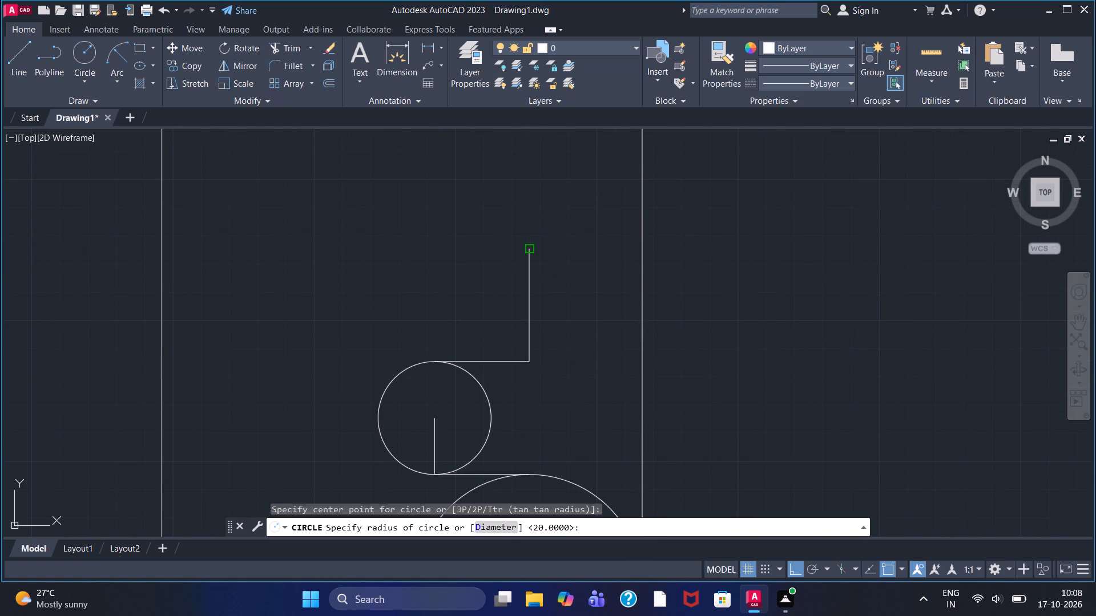
text(40)
key(Return)
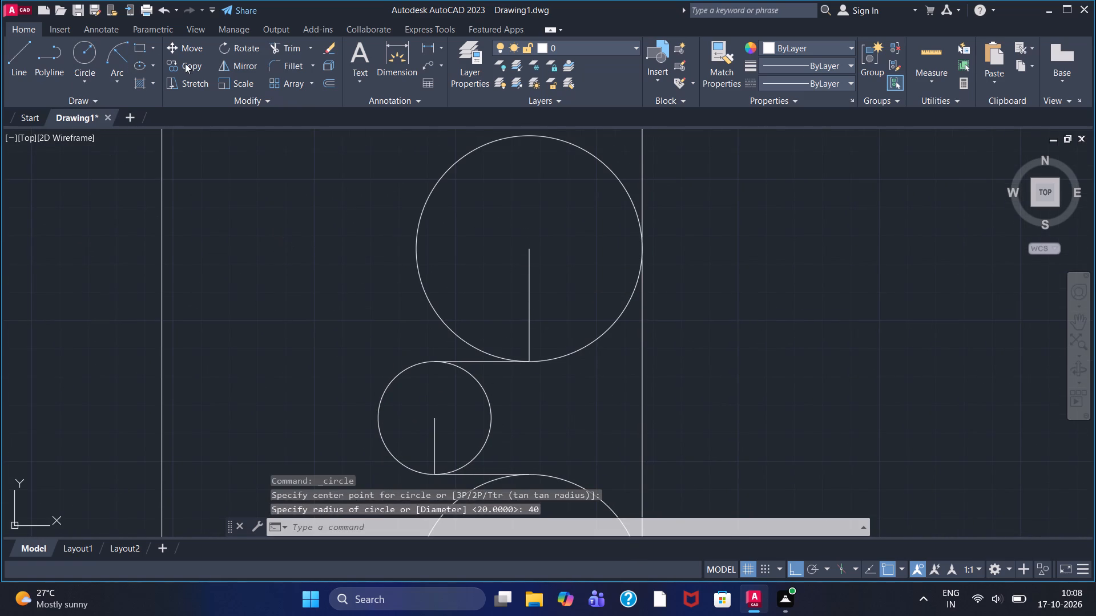
Trim away the right half of the radius-20 circle below it and remove that circle's vertical construction line.
click(289, 45)
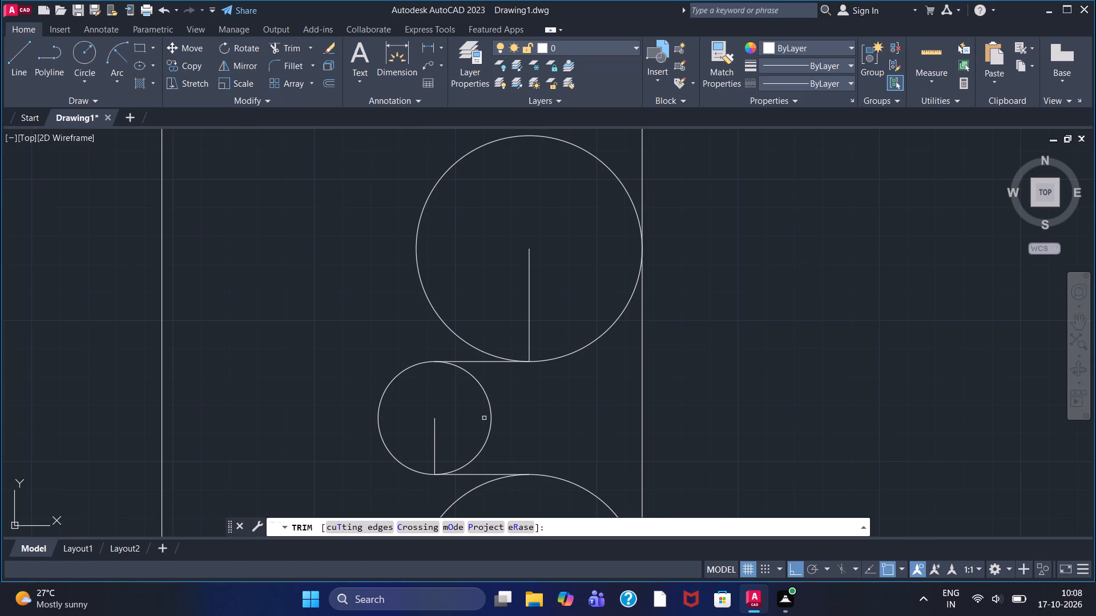
click(491, 418)
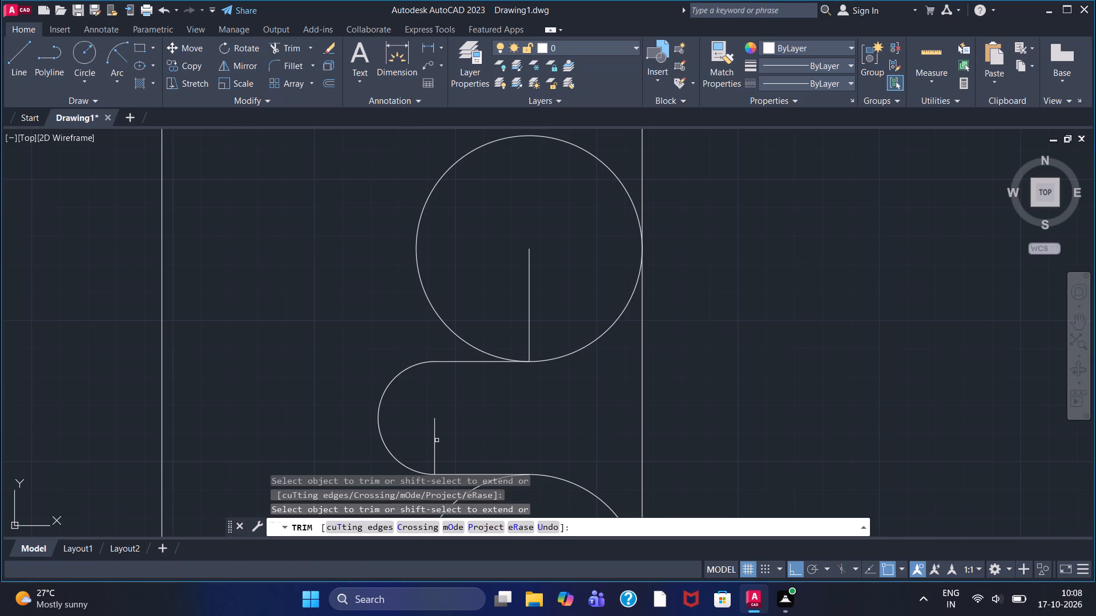
click(433, 439)
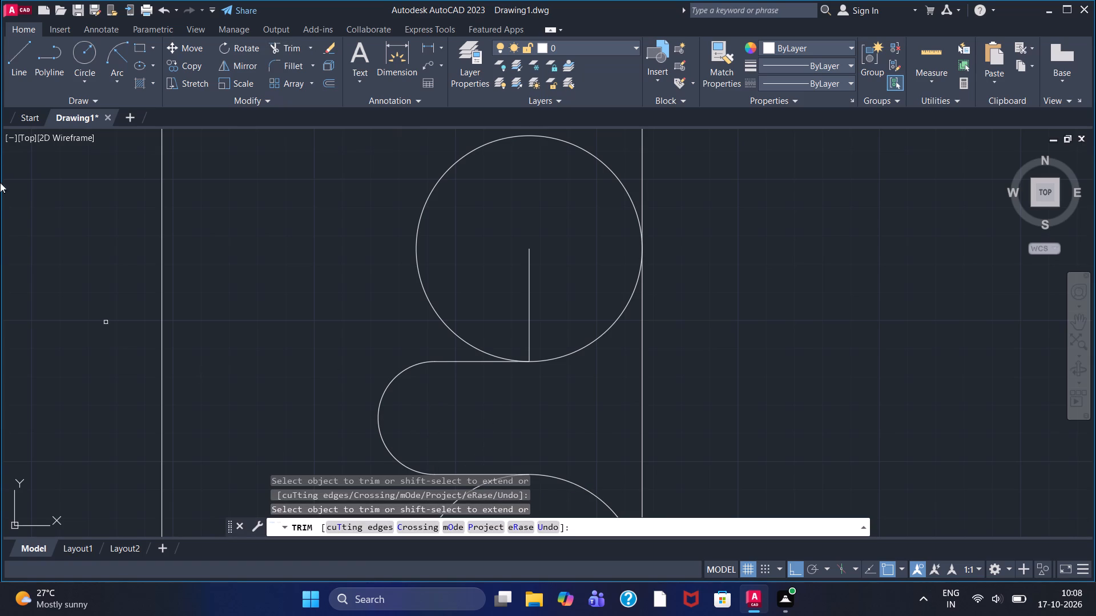
Draw a vertical line from the centre of the uppermost radius-40 circle to its top quadrant.
click(11, 55)
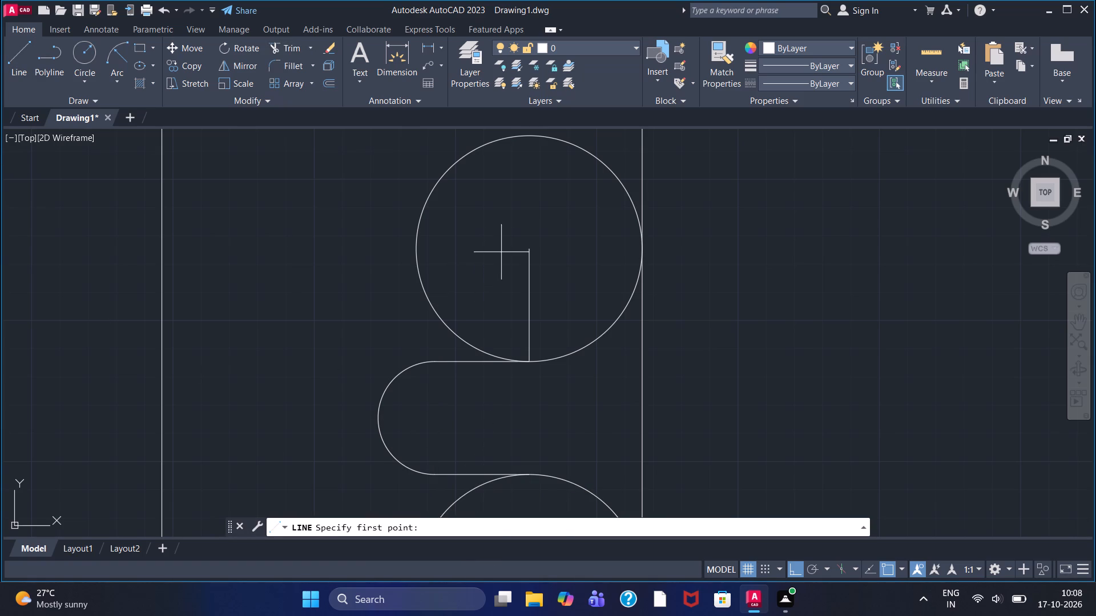
click(525, 250)
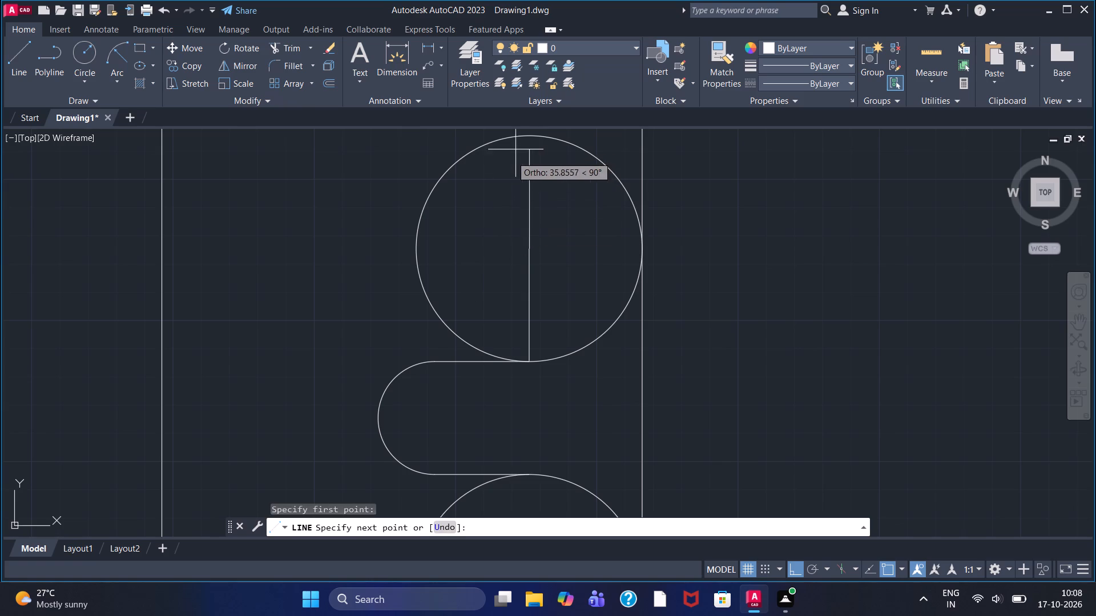
middle_drag(507, 165, 525, 325)
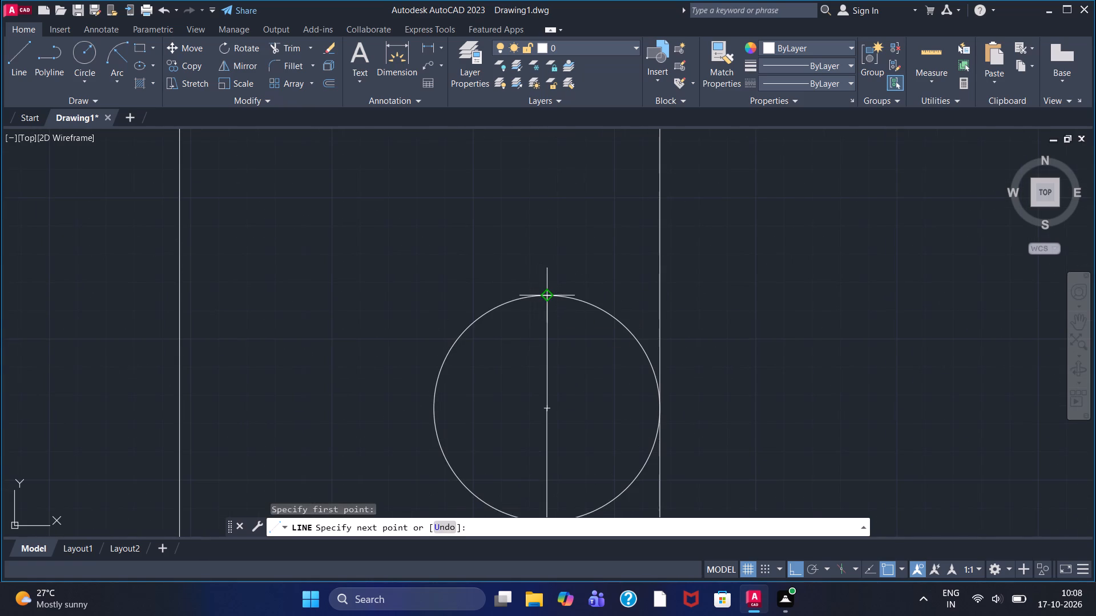
click(547, 298)
right_click(519, 271)
click(541, 277)
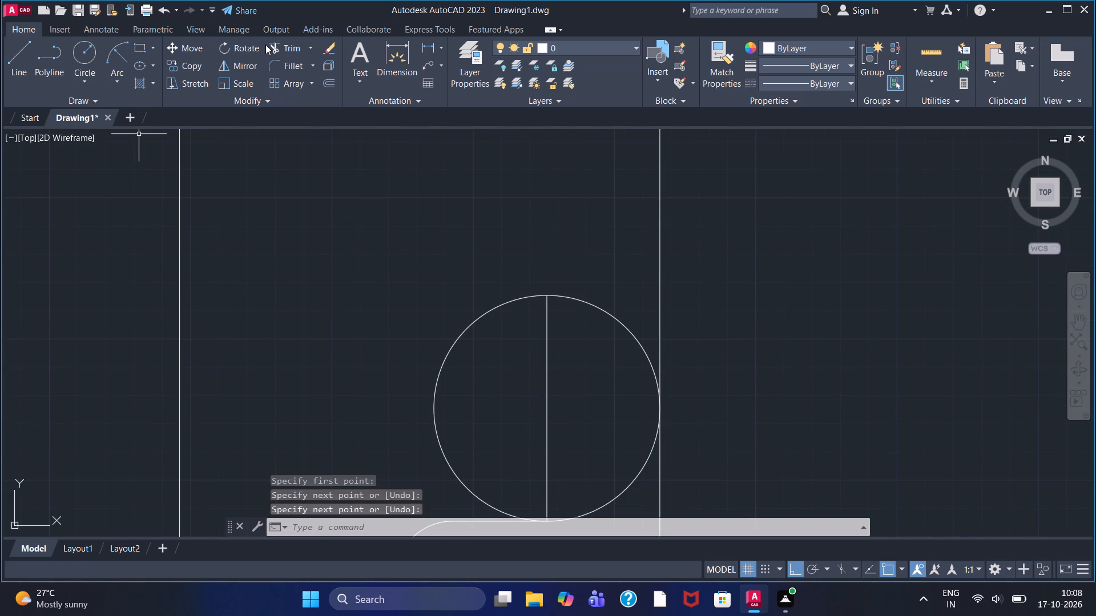
Trim away the left half of the uppermost radius-40 circle and remove both vertical construction lines inside it.
click(277, 49)
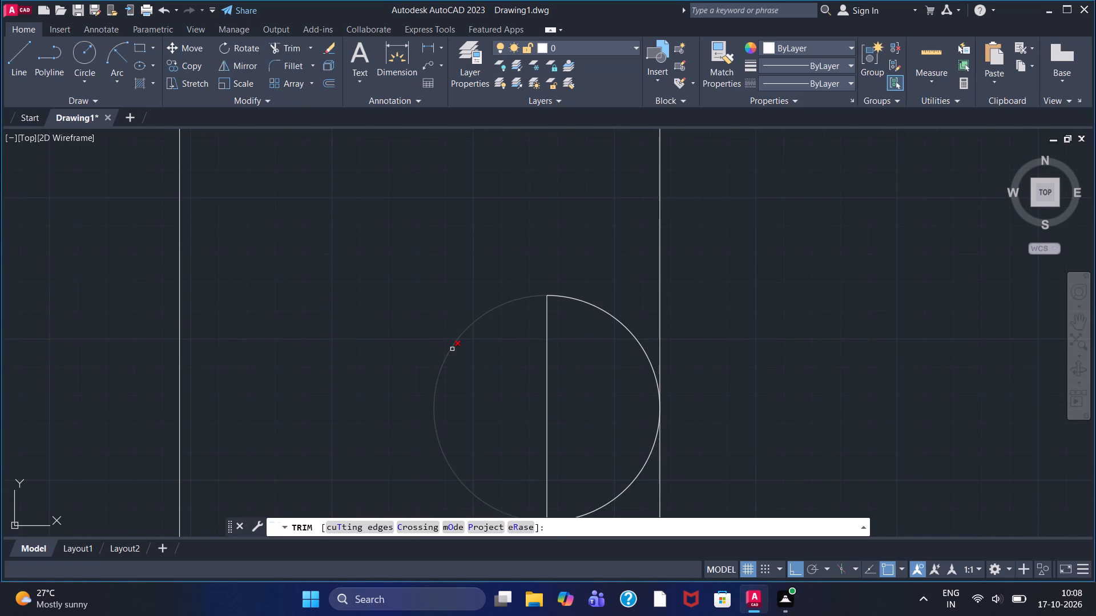
click(452, 349)
click(547, 400)
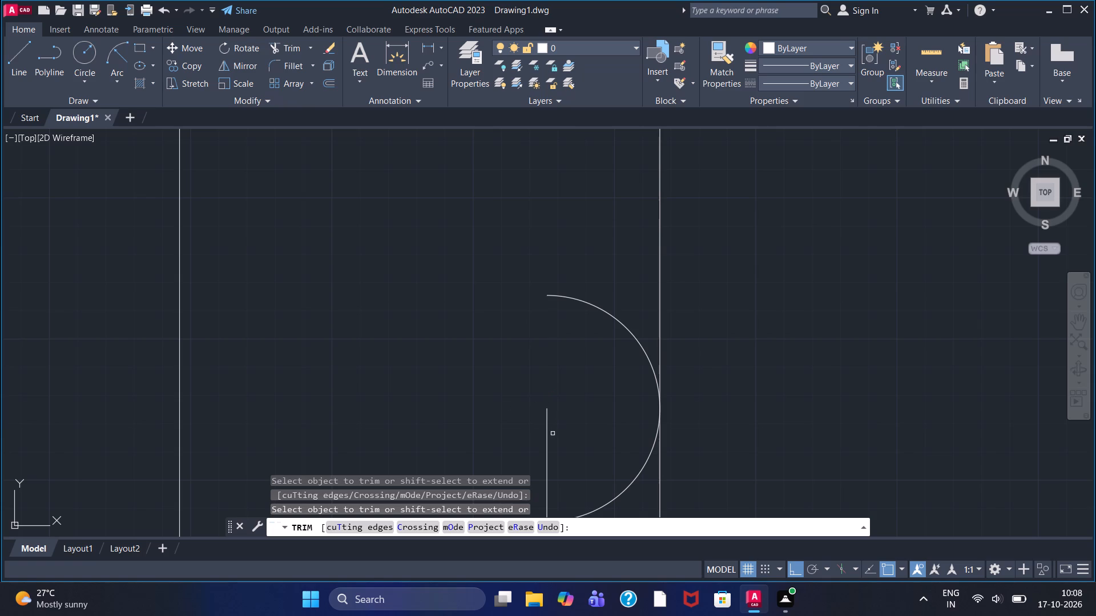
click(545, 447)
Trim the left half of the remaining full radius-40 circle lower in the profile and remove the leftover vertical construction lines.
scroll(542, 447, down, 3)
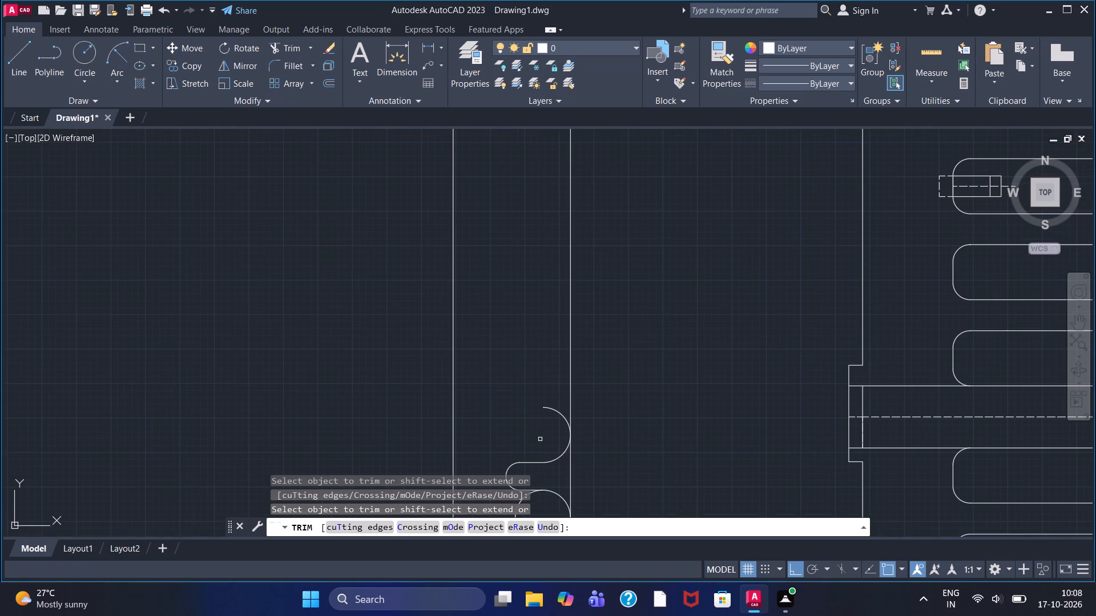
scroll(509, 367, down, 4)
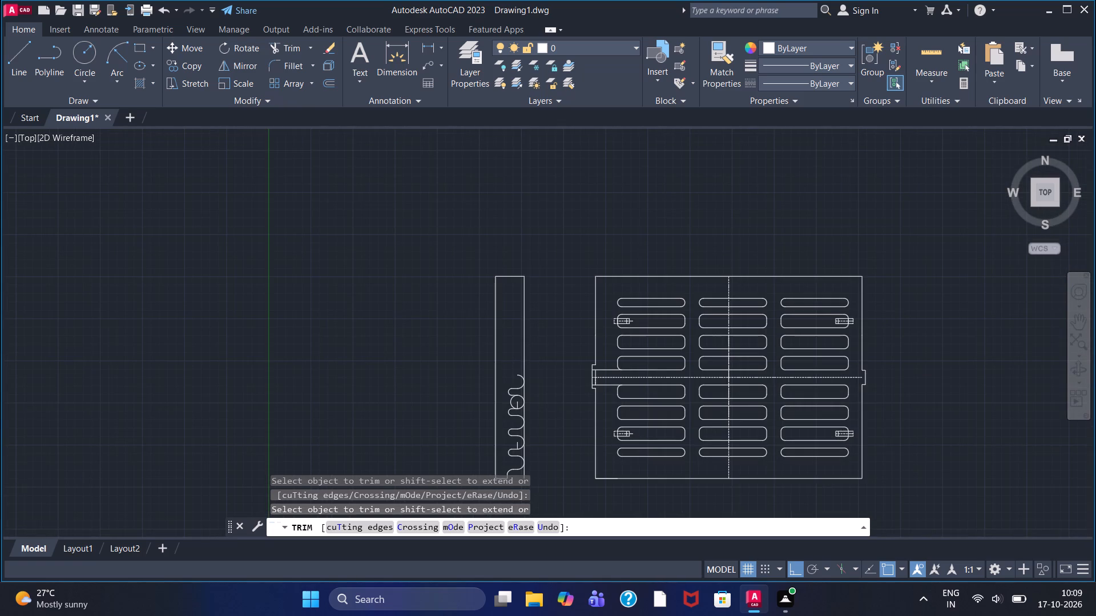
middle_drag(508, 363, 494, 328)
scroll(510, 367, up, 2)
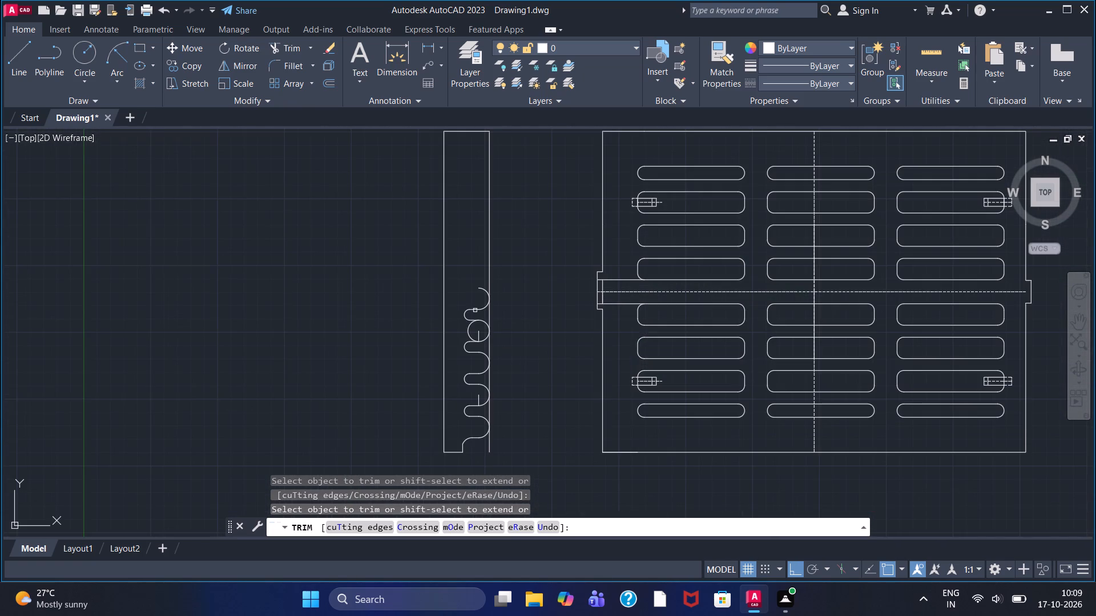
scroll(465, 284, up, 1)
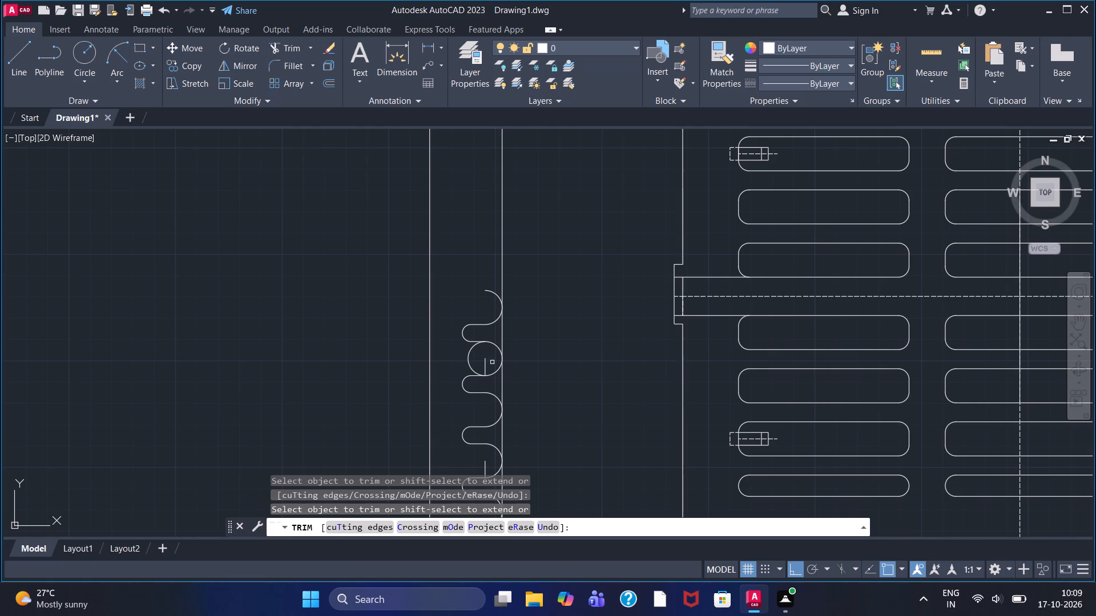
click(468, 358)
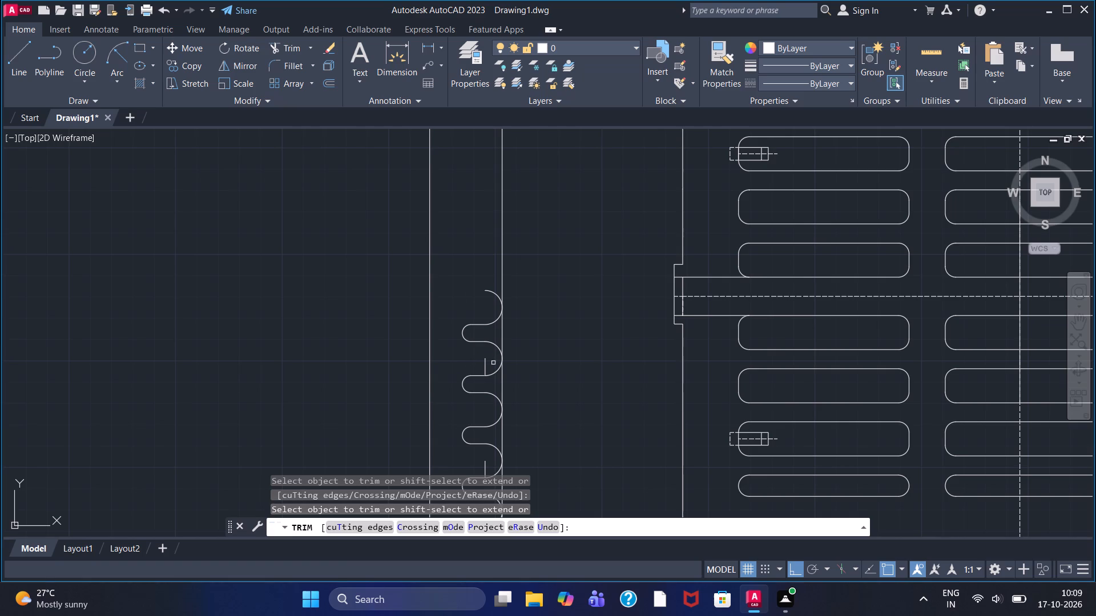
double_click(487, 363)
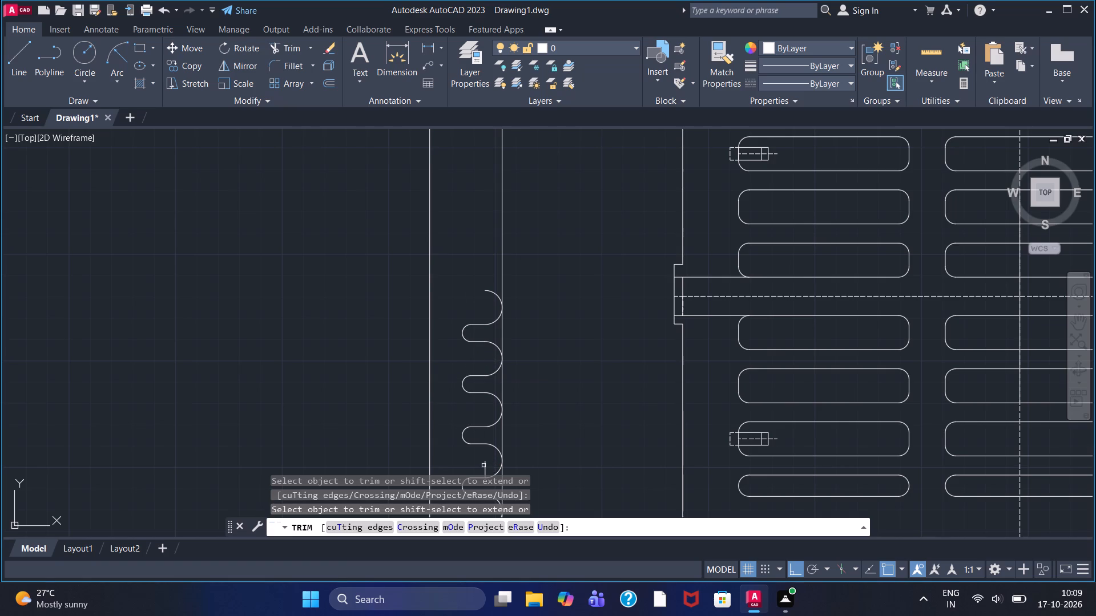
click(483, 465)
Draw a 33.47-unit line leftward from the upper end of the topmost radius-40 arc, continuing 20 units vertically upward.
scroll(481, 463, down, 1)
scroll(481, 463, up, 1)
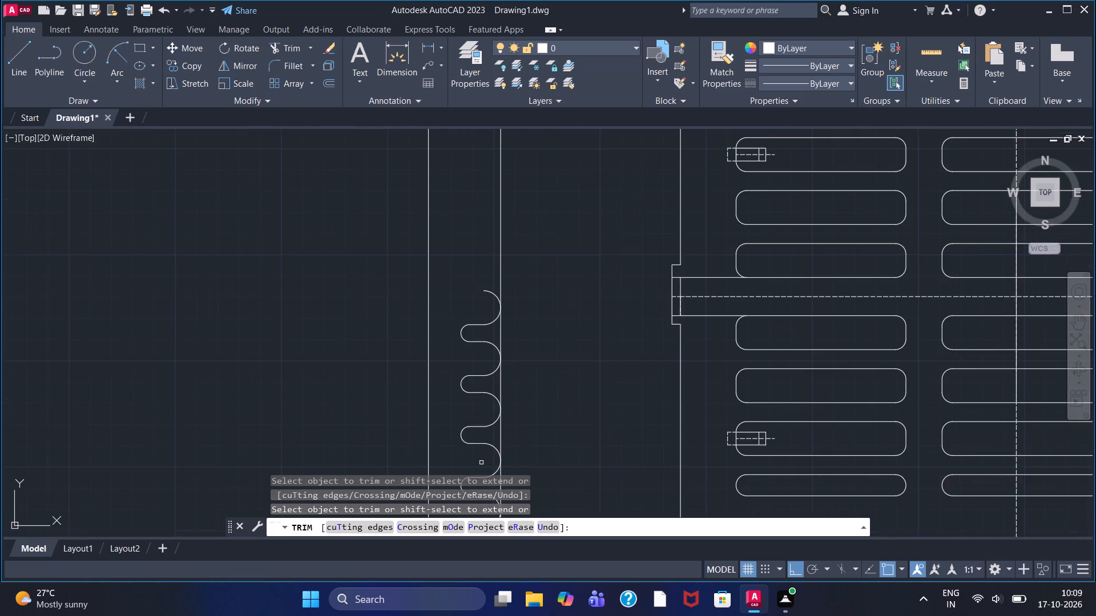
middle_drag(481, 463, 487, 355)
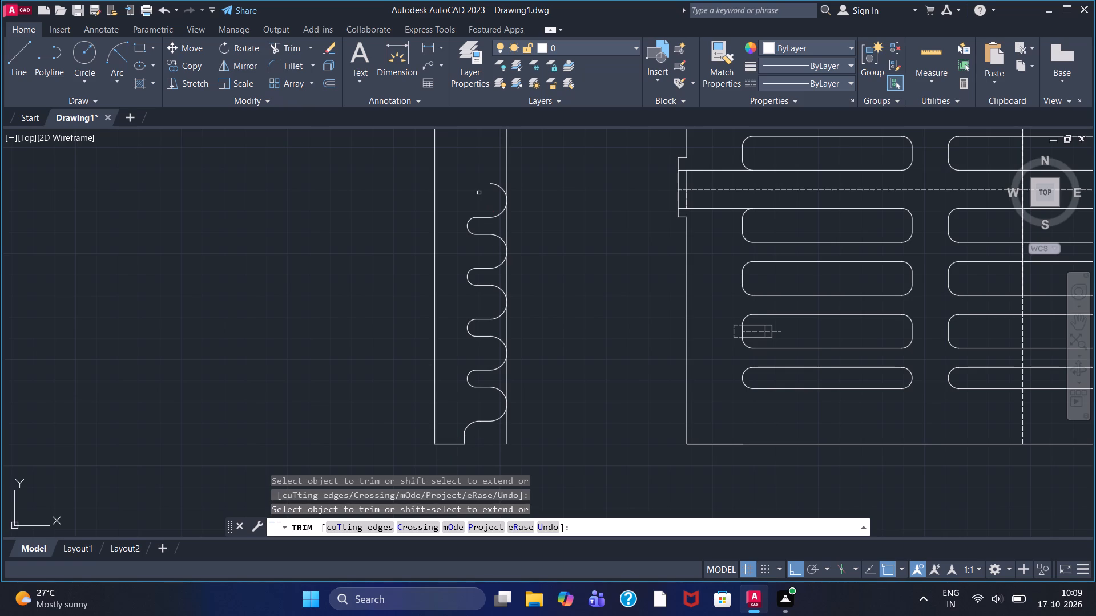
middle_drag(479, 193, 490, 278)
scroll(546, 236, up, 1)
scroll(473, 317, up, 1)
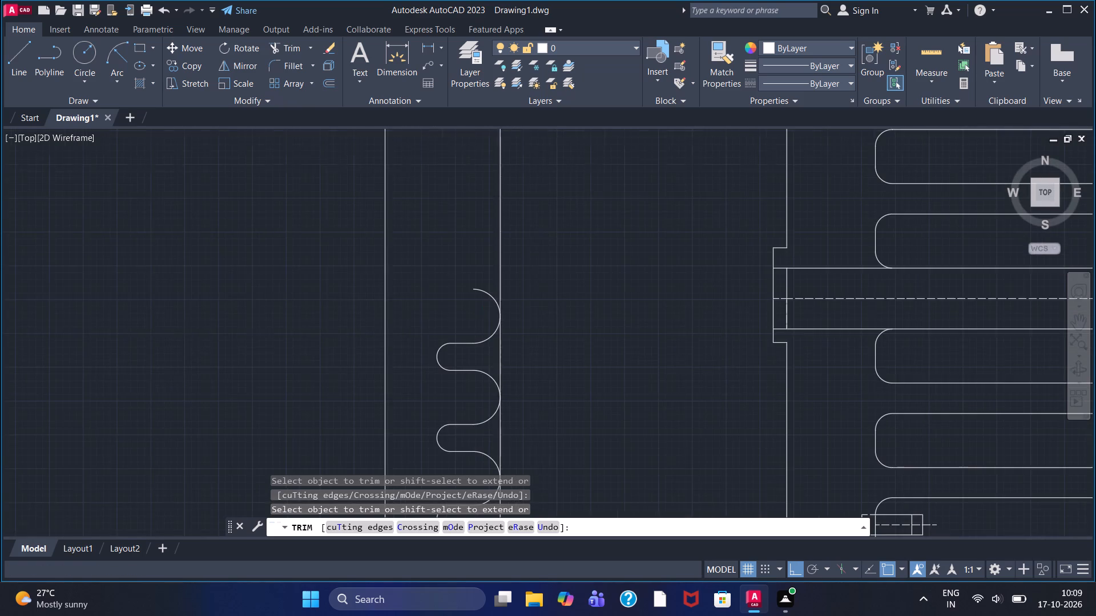
scroll(473, 317, up, 1)
click(16, 64)
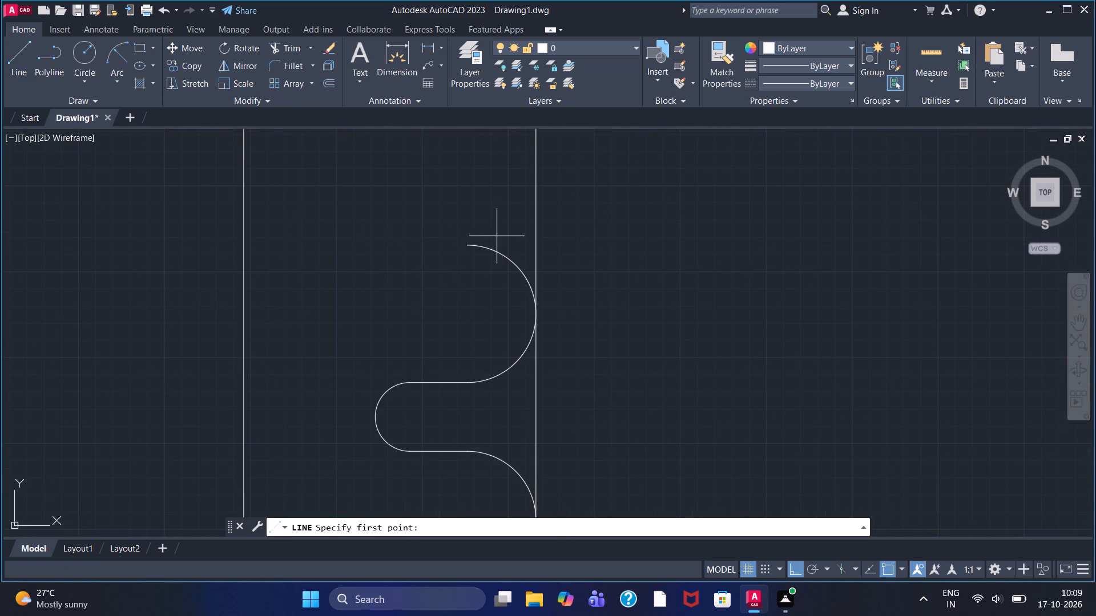
click(469, 246)
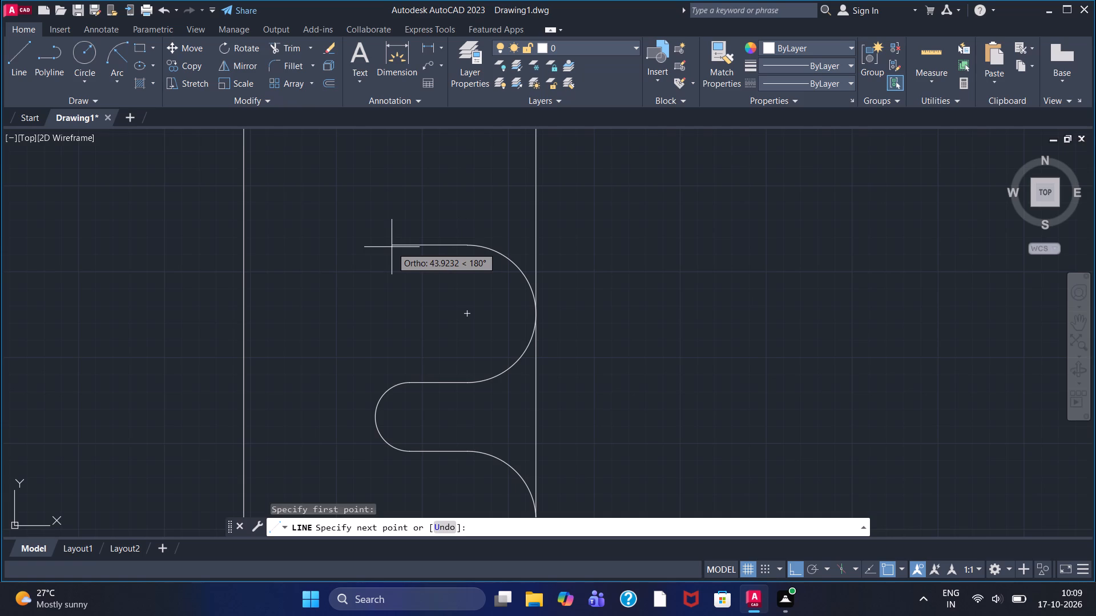
text(33.)
text(47)
key(Return)
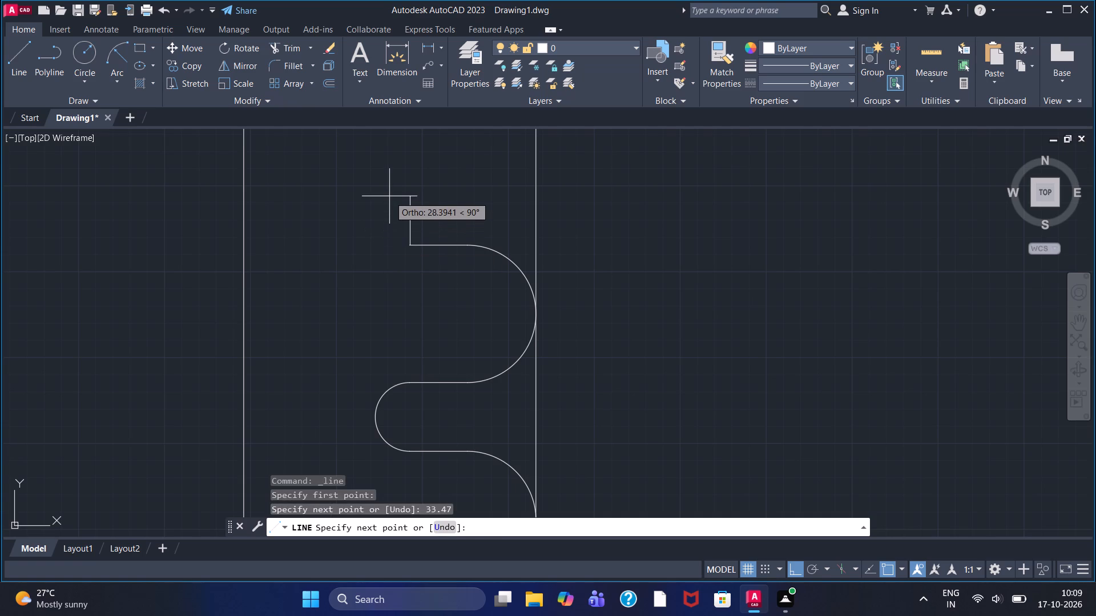
text(20)
key(Return)
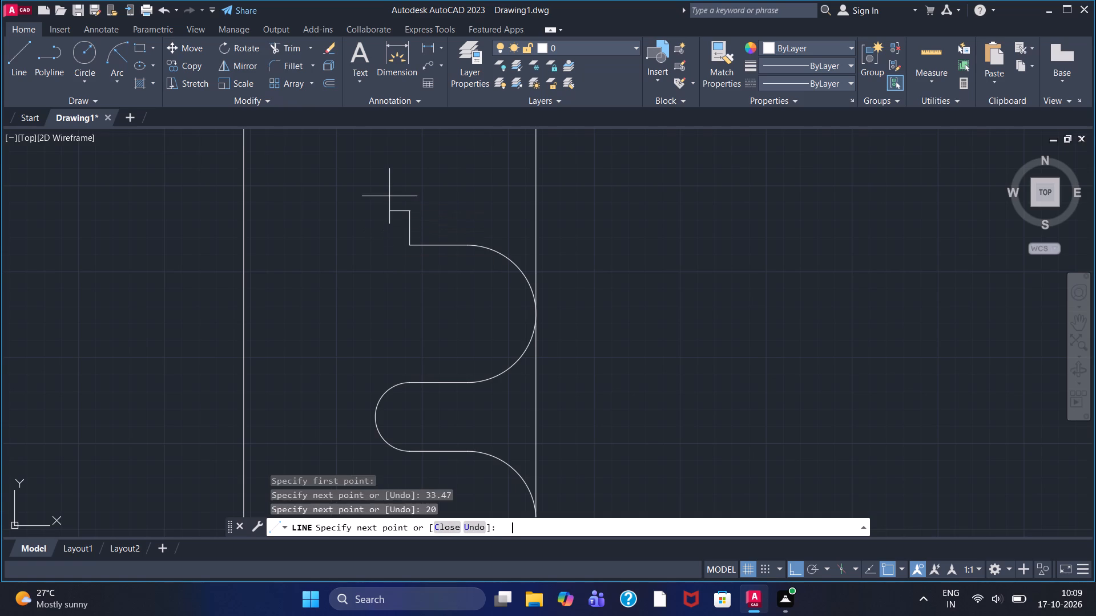
Draw a circle of radius 20 centred on the upper endpoint of the new 20-unit vertical line.
click(86, 54)
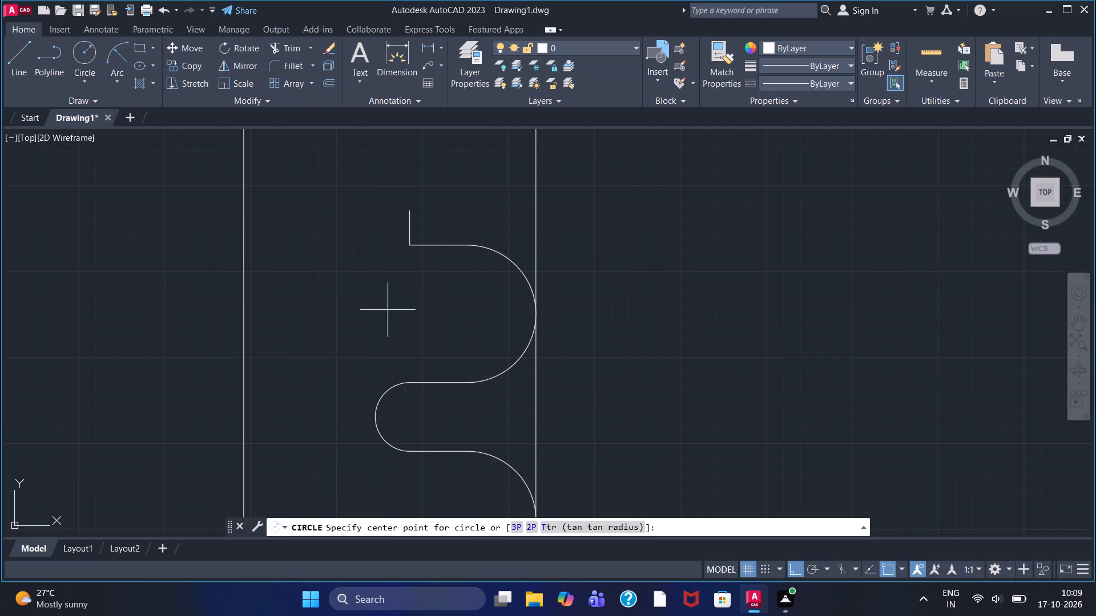
click(413, 210)
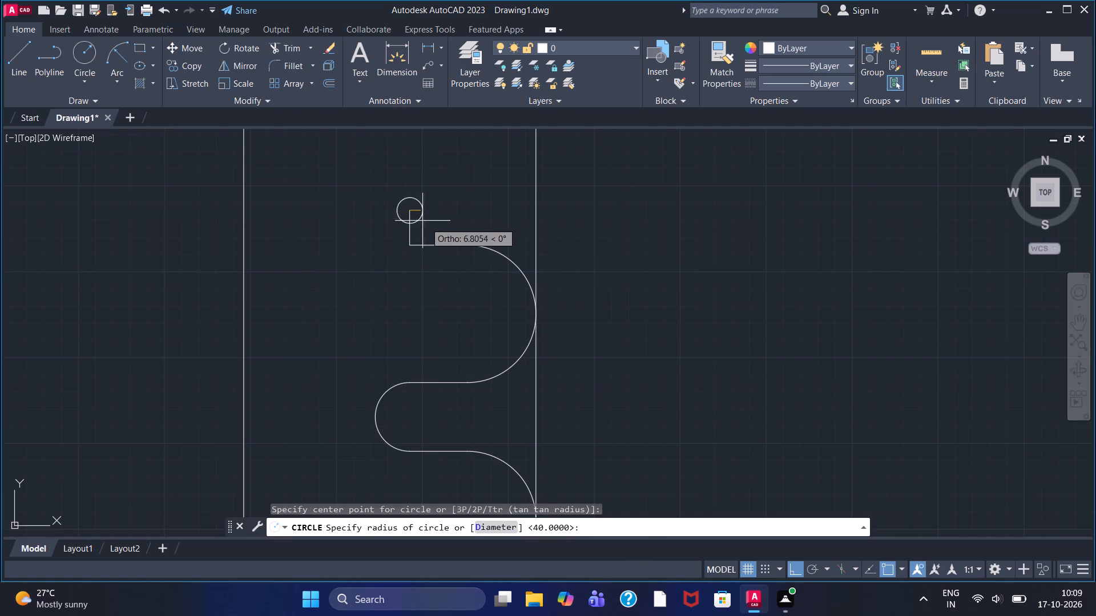
text(20)
key(Return)
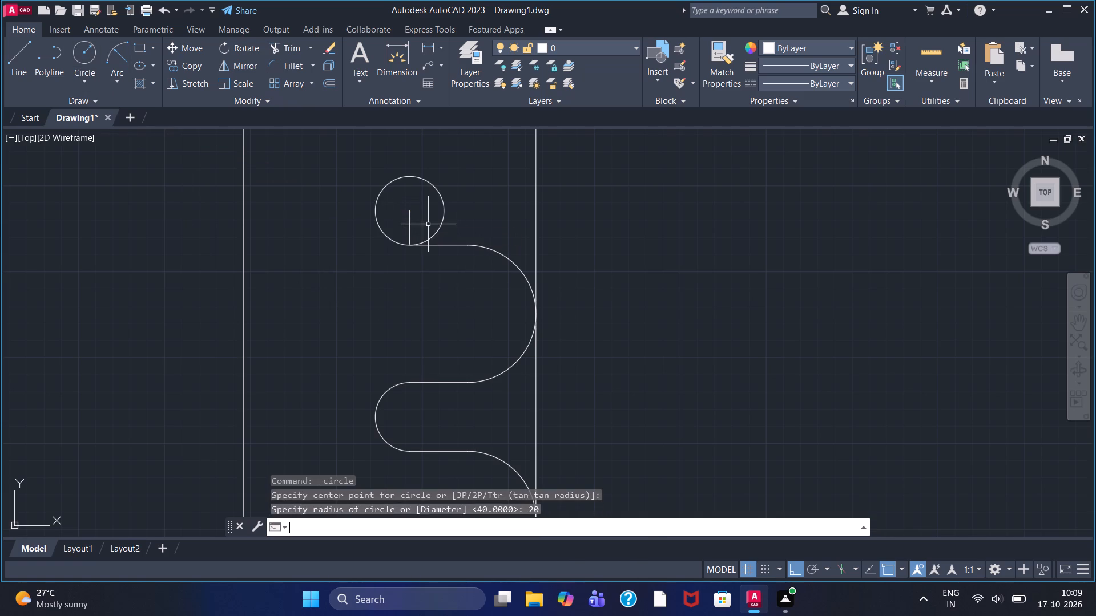
right_click(471, 201)
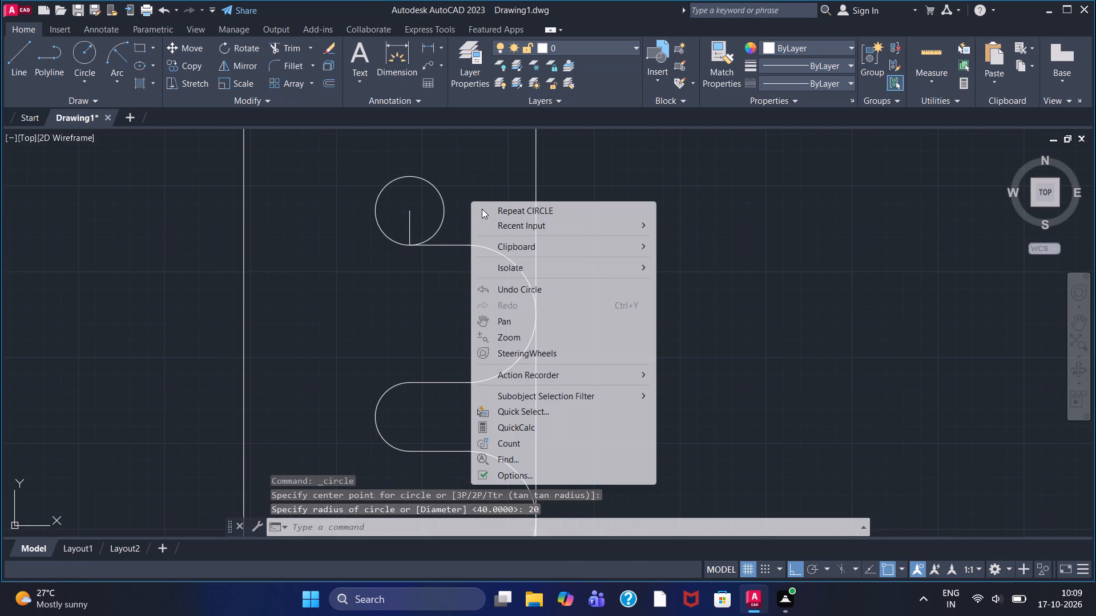
Draw a 33.47-unit line rightward from the top of the uppermost radius-20 circle, continuing 40 units vertically upward.
click(6, 56)
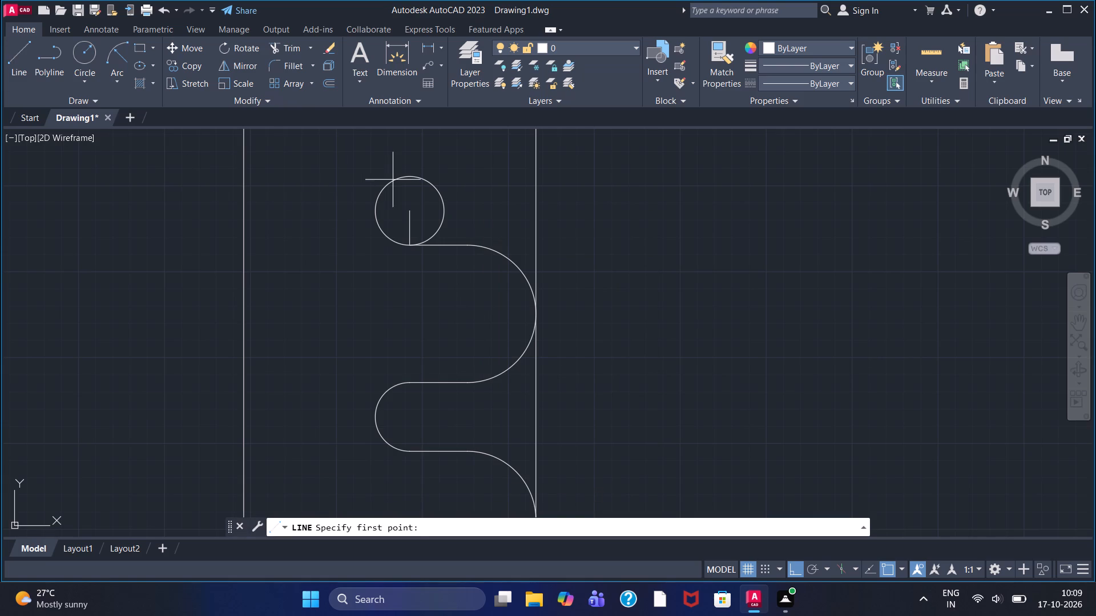
click(413, 174)
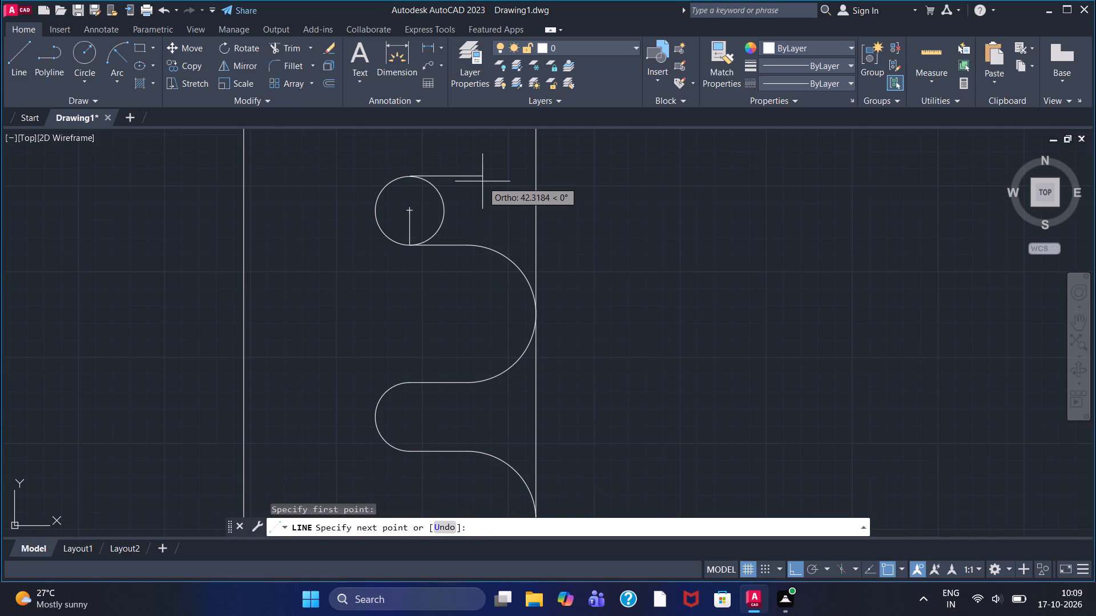
text(33.)
text(47)
key(Return)
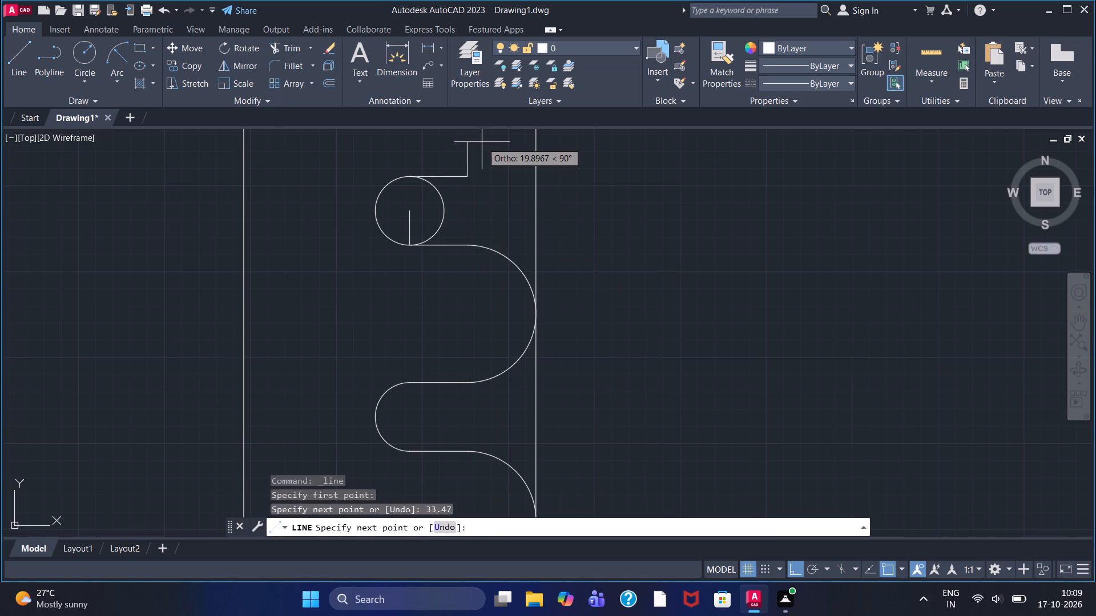
text(40)
key(Return)
right_click(482, 142)
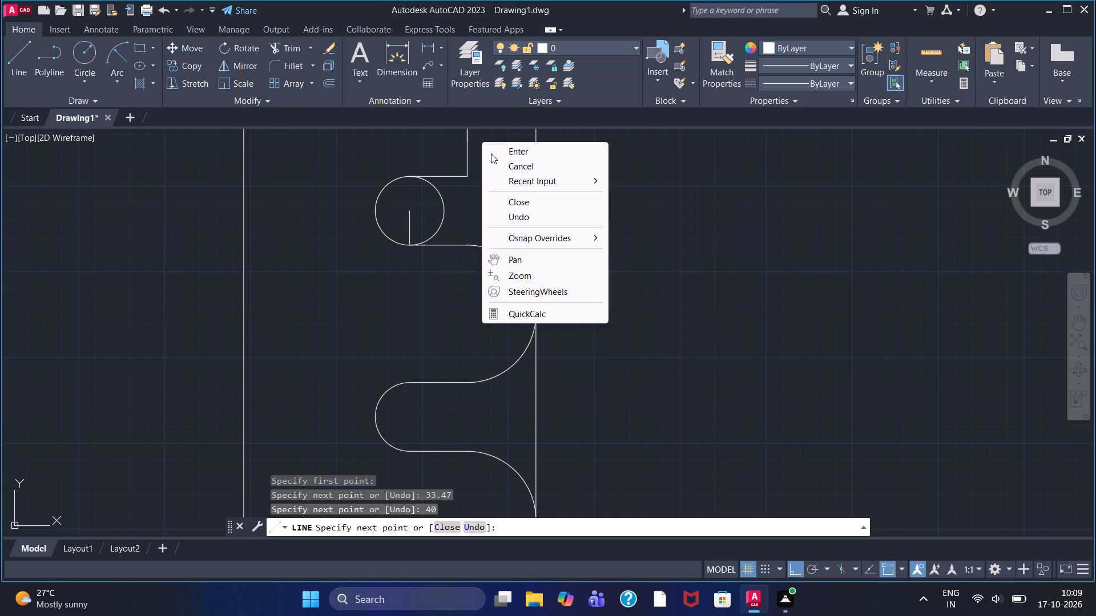
click(491, 153)
Draw a circle of radius 40 centred on the upper endpoint of the new 40-unit vertical line.
middle_drag(491, 153, 509, 431)
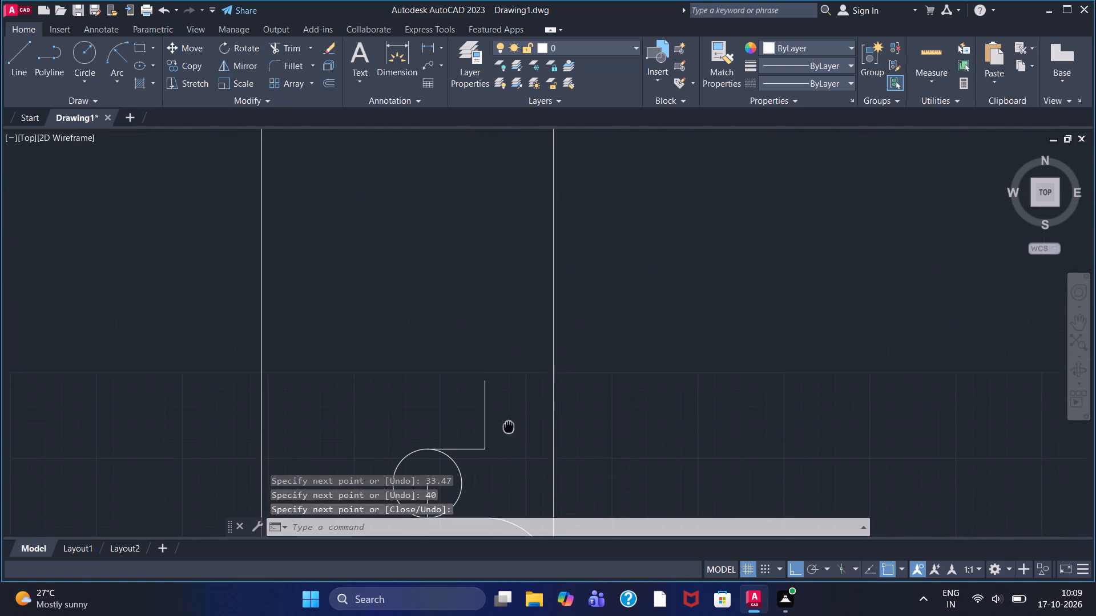
middle_drag(509, 431, 509, 432)
click(83, 56)
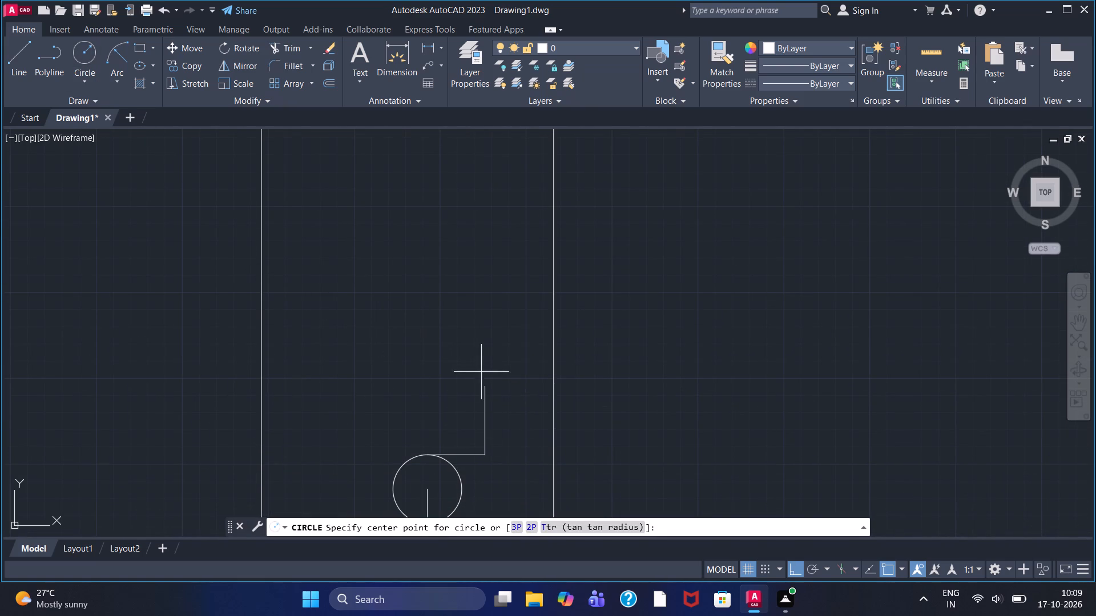
click(489, 383)
text(40)
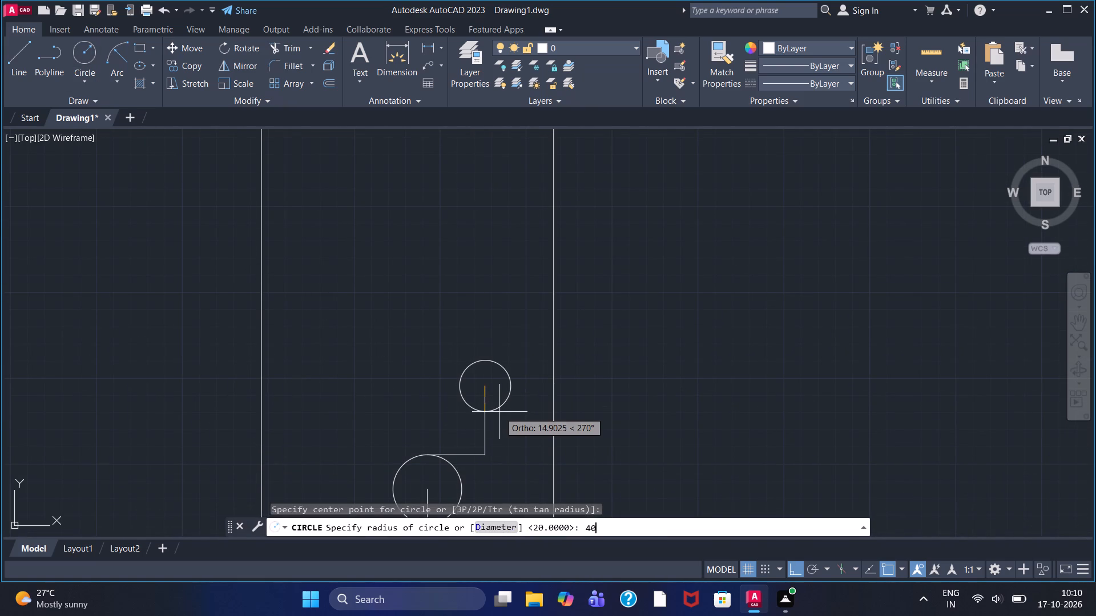
key(Return)
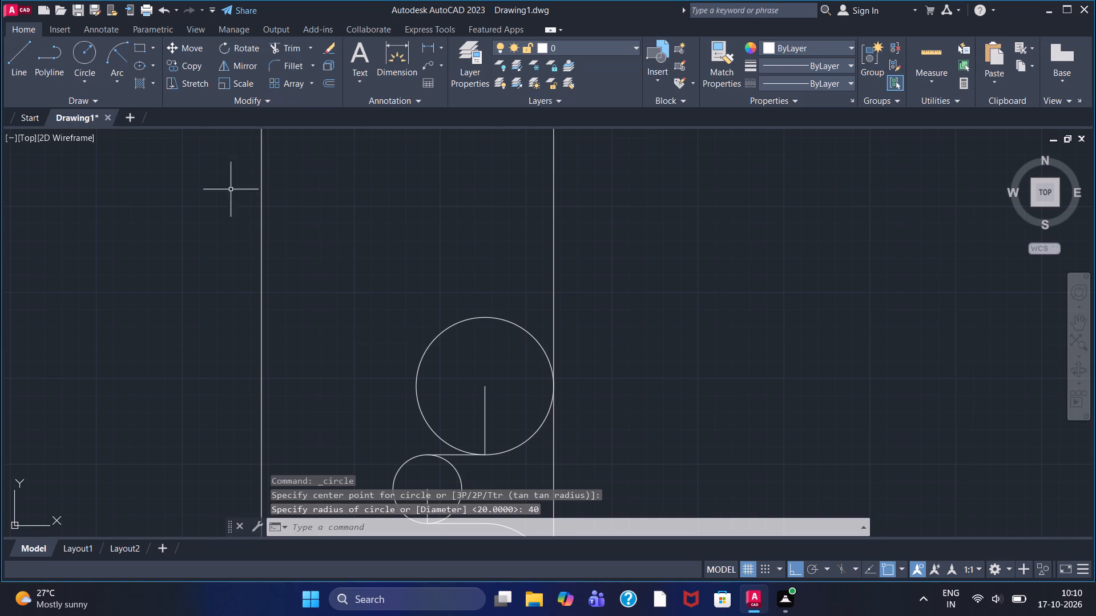
Draw a 33.47-unit line leftward from the top of the new radius-40 circle, continuing 20 units vertically upward.
click(26, 56)
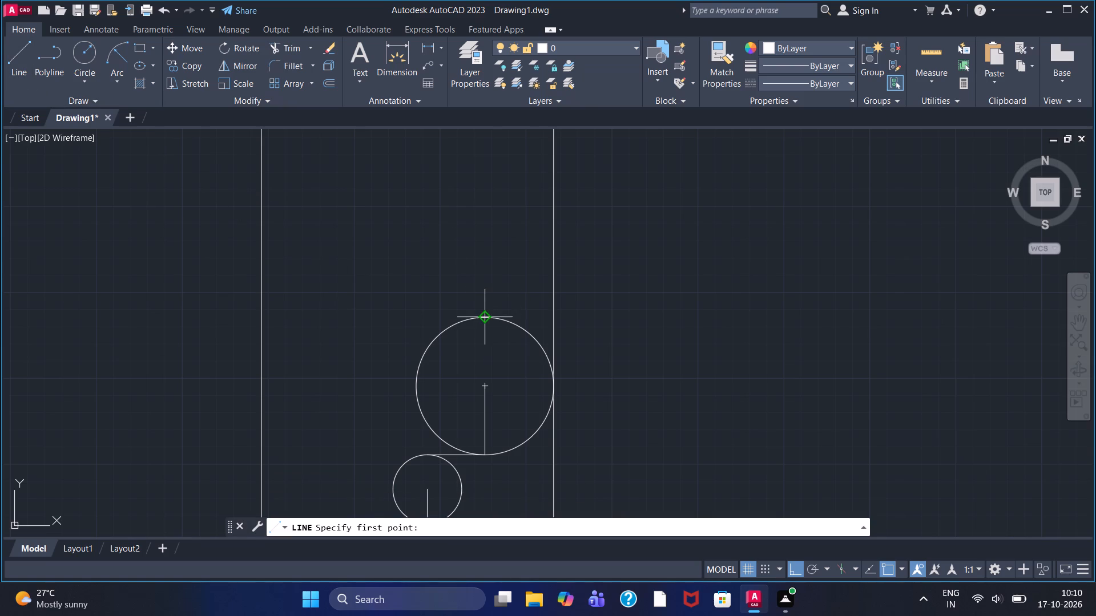
click(486, 321)
text(33.47)
key(Return)
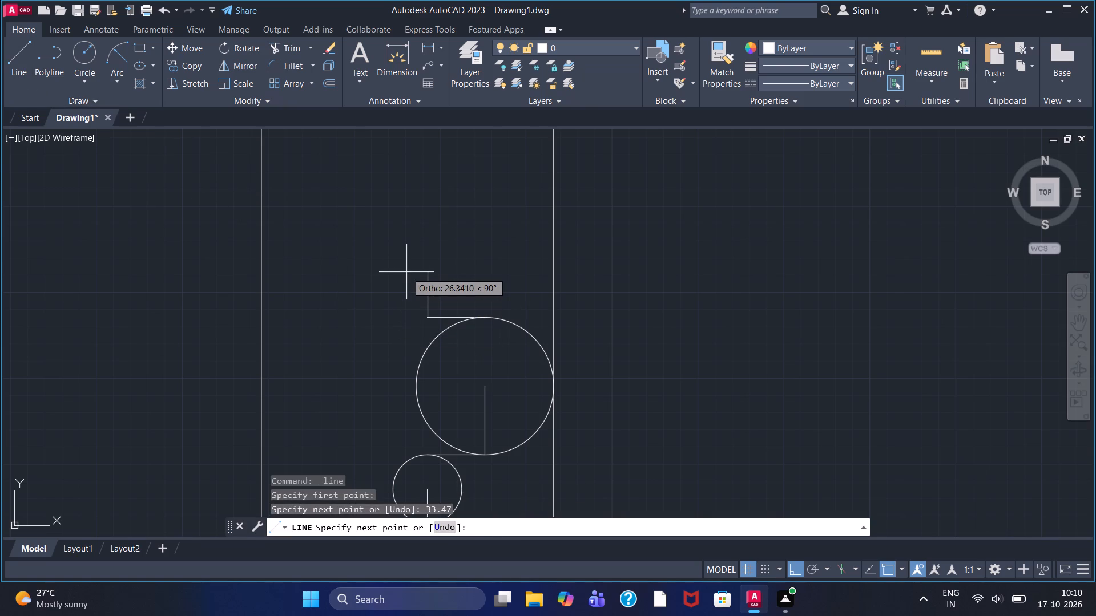
text(20)
key(Return)
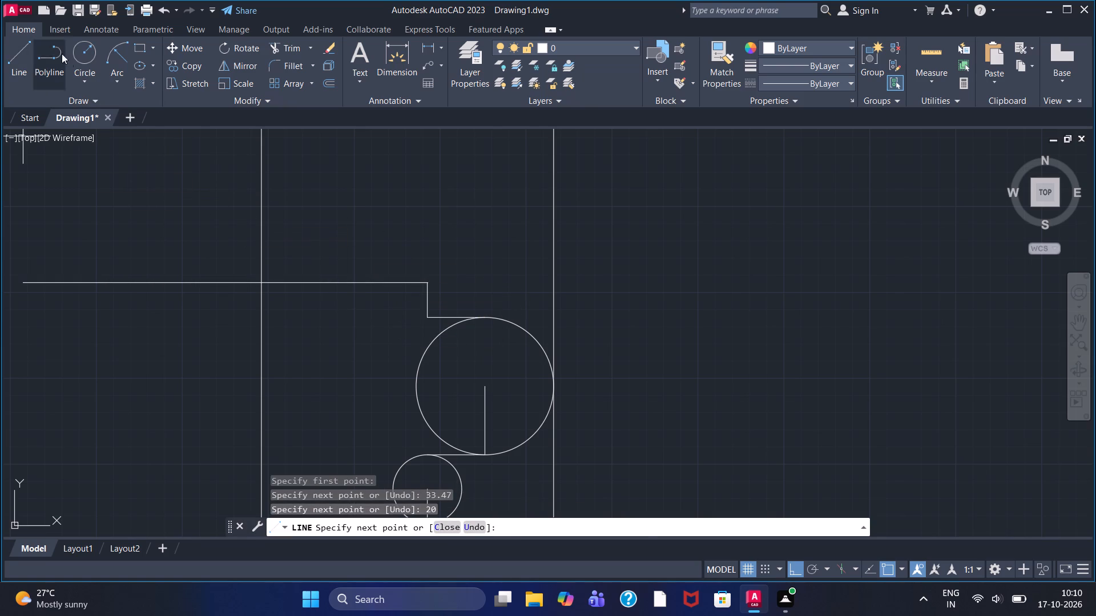
Draw a circle of radius 20 centred on the upper endpoint of the new 20-unit vertical line.
click(79, 58)
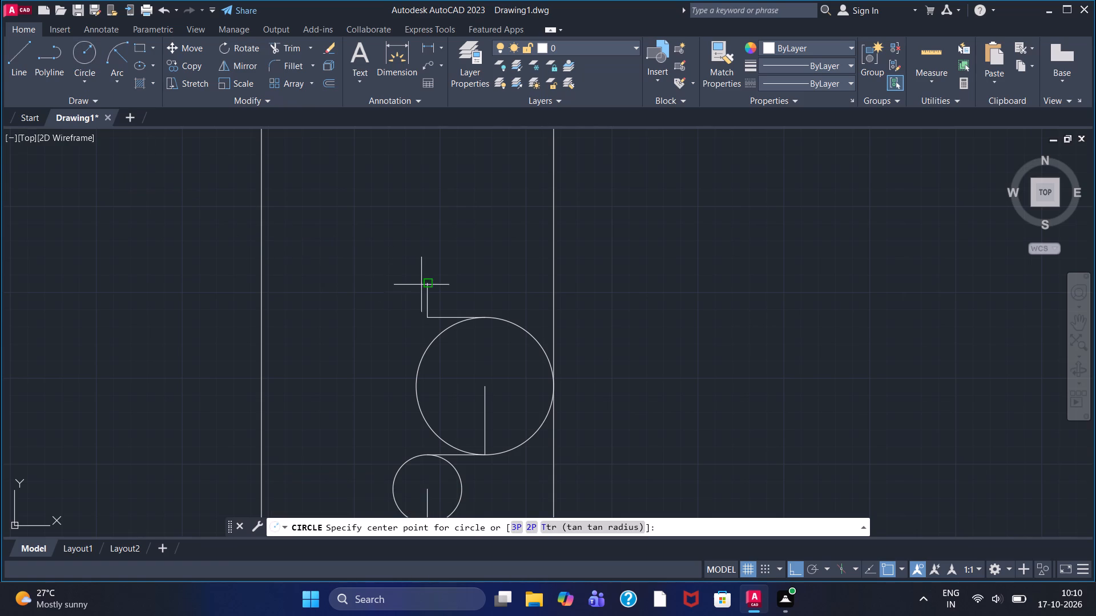
double_click(428, 281)
text(20)
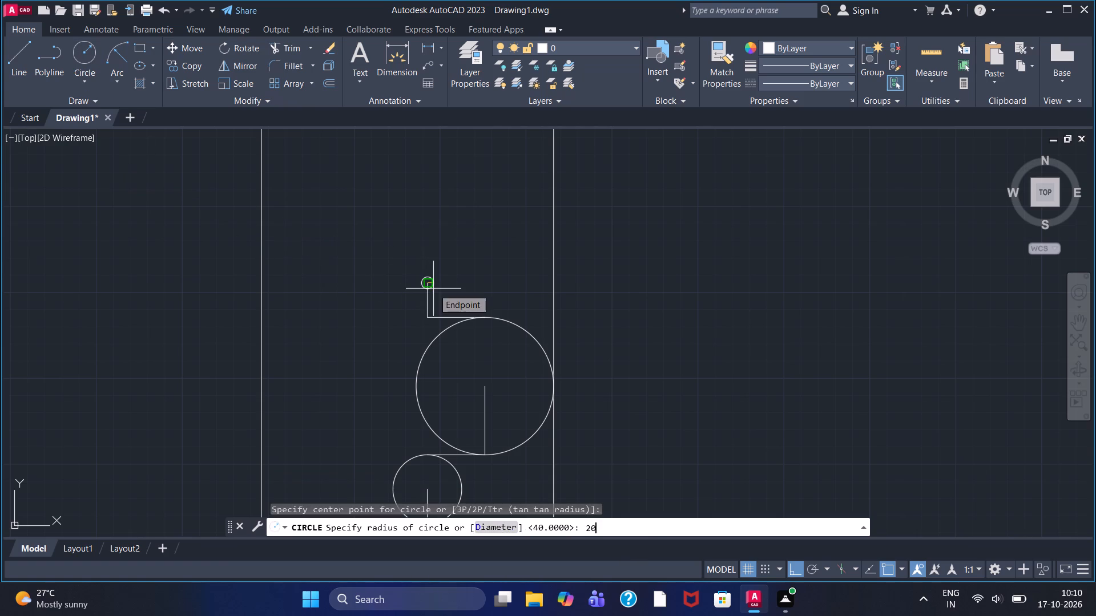
key(Return)
Draw a 33.47-unit line rightward from the top of the newest radius-20 circle, continuing 40 units vertically upward.
click(25, 52)
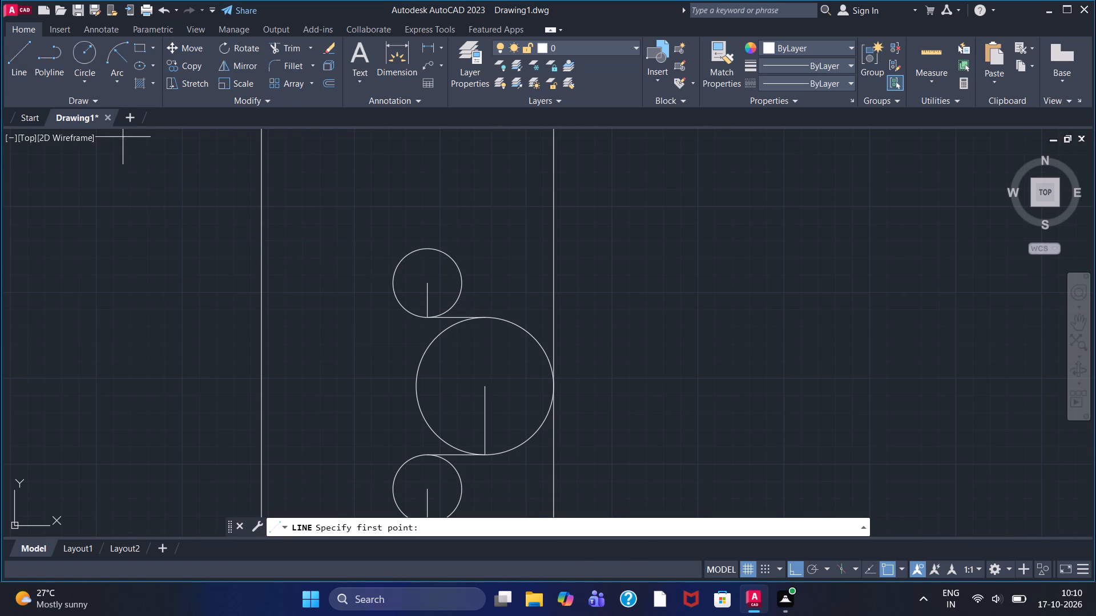
click(426, 250)
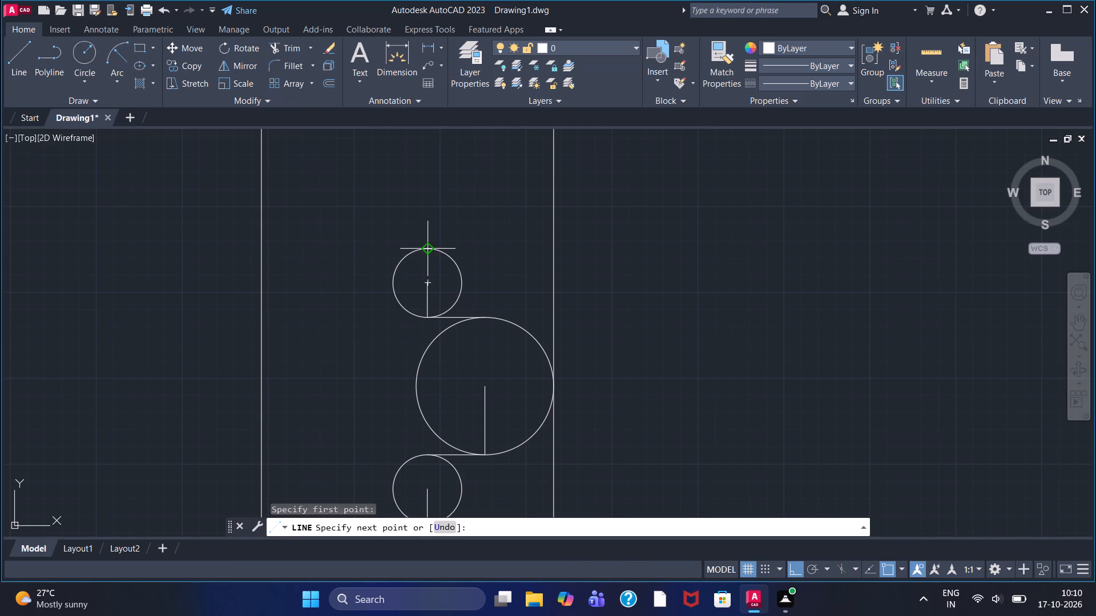
key(3)
key(3)
text(.47)
key(Return)
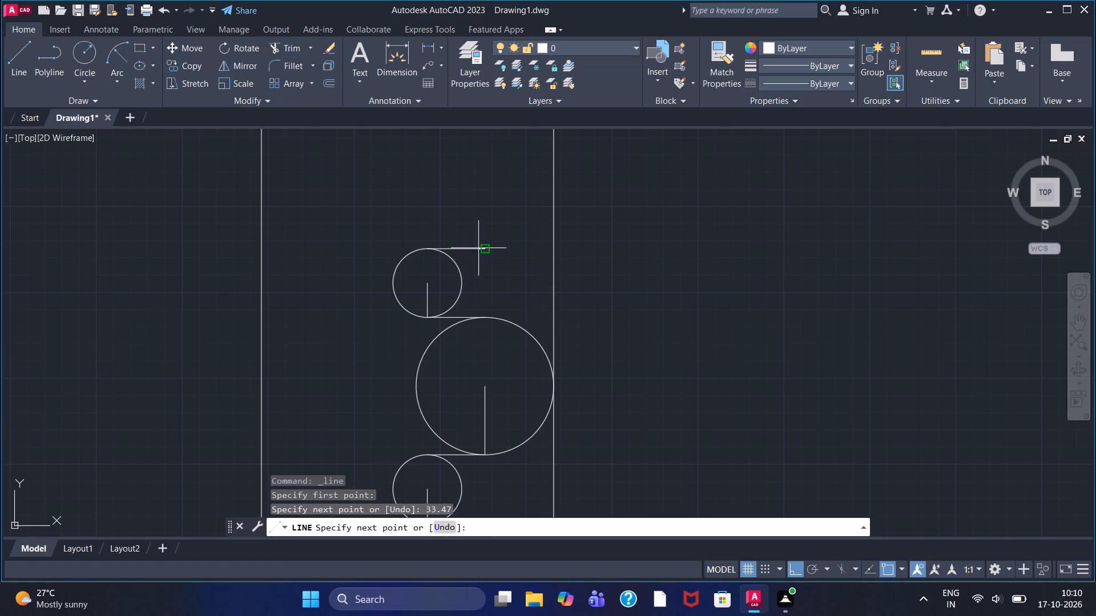
text(40)
key(Return)
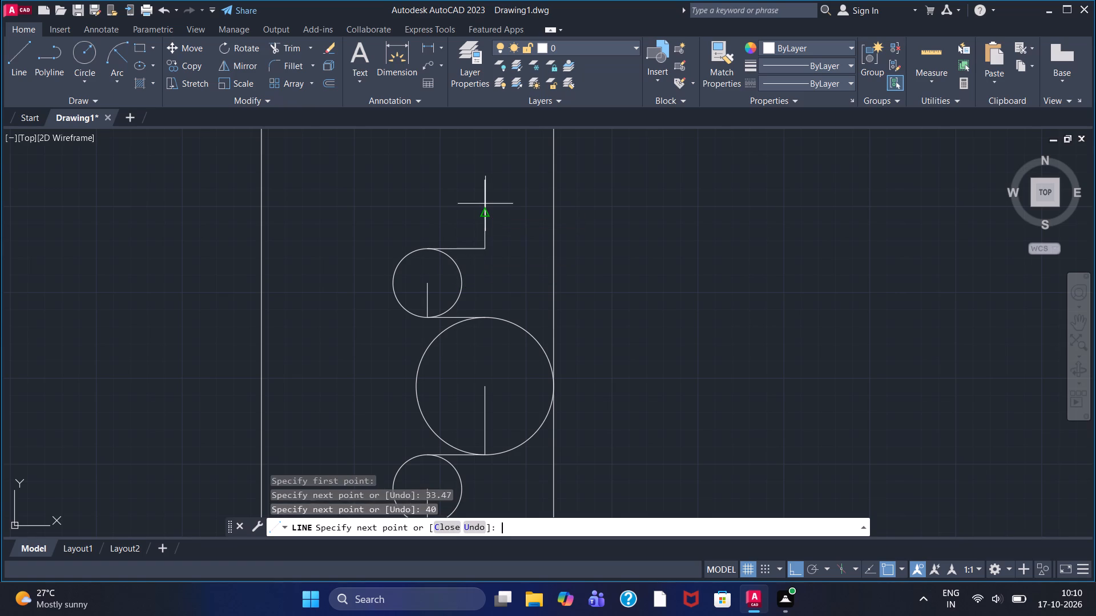
right_click(514, 197)
click(537, 205)
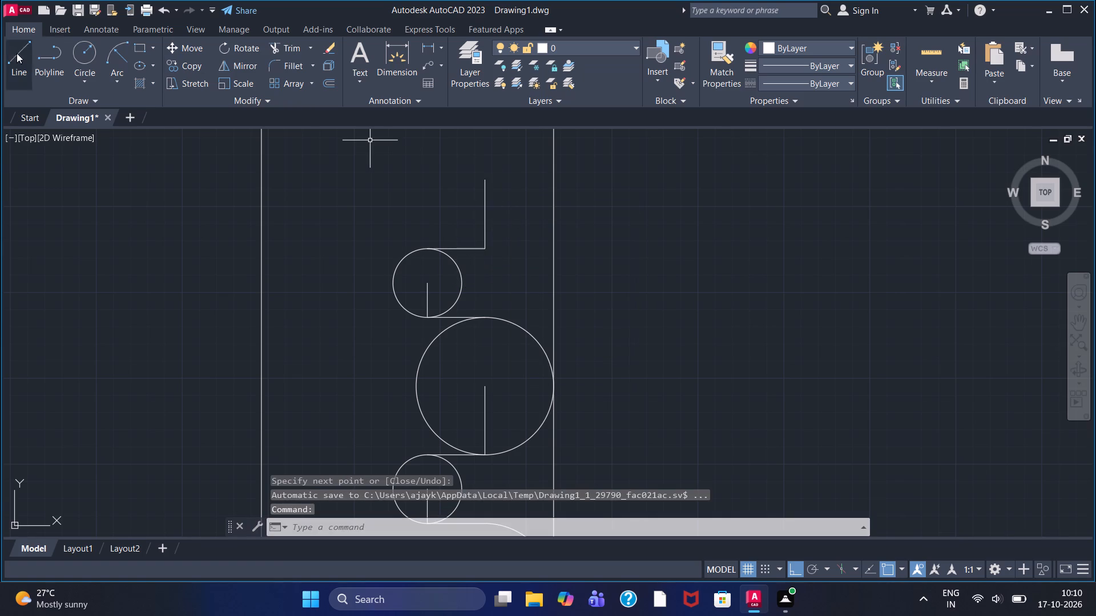
Draw a circle of radius 40 centred on the upper endpoint of the newest 40-unit vertical line.
click(83, 54)
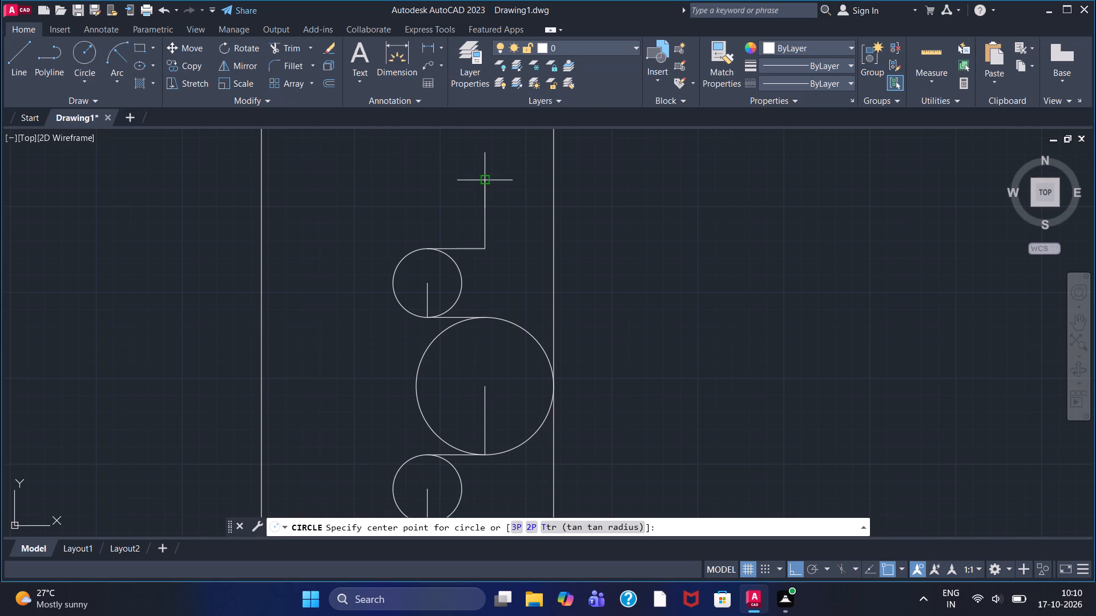
click(481, 177)
text(40)
key(Return)
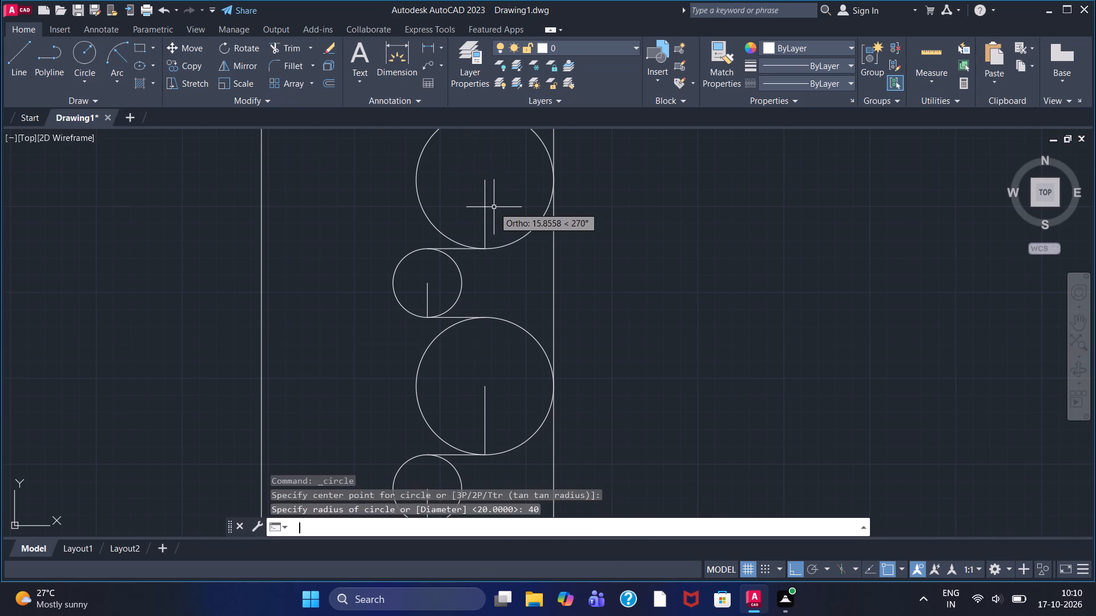
Draw a 33.47-unit line leftward from the top of the uppermost radius-40 circle, continuing 20 units vertically upward.
middle_drag(467, 207, 468, 235)
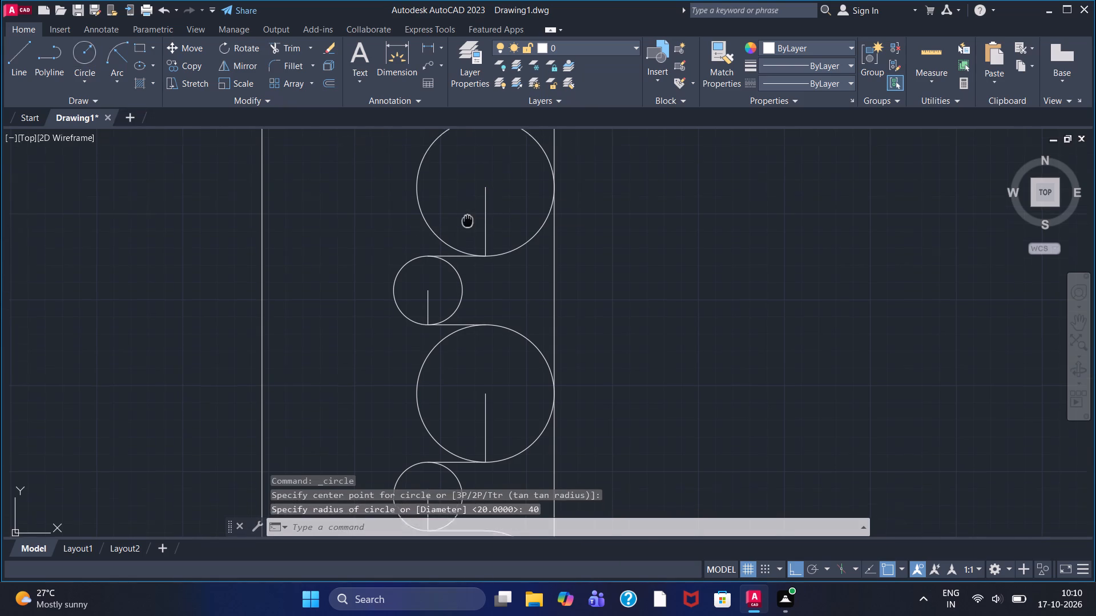
middle_drag(468, 235, 460, 330)
click(12, 57)
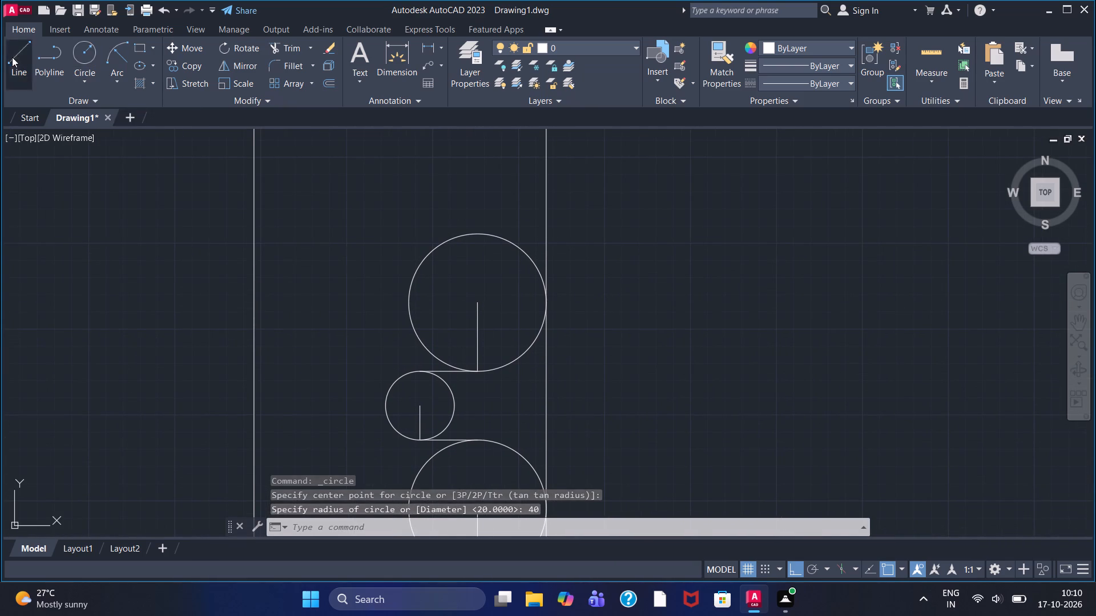
click(476, 235)
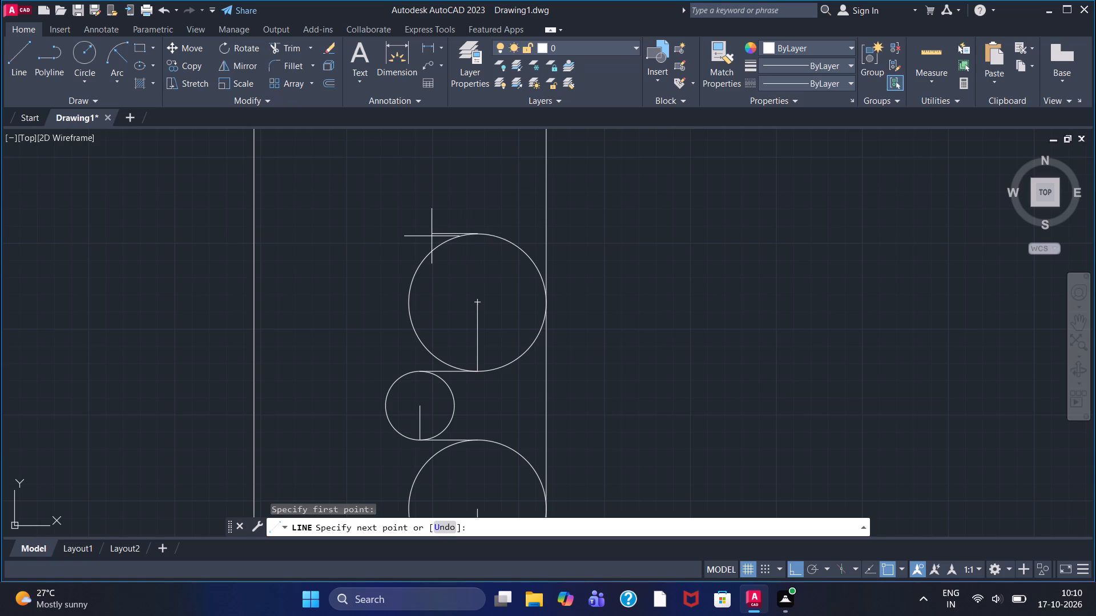
text(33.47)
key(Return)
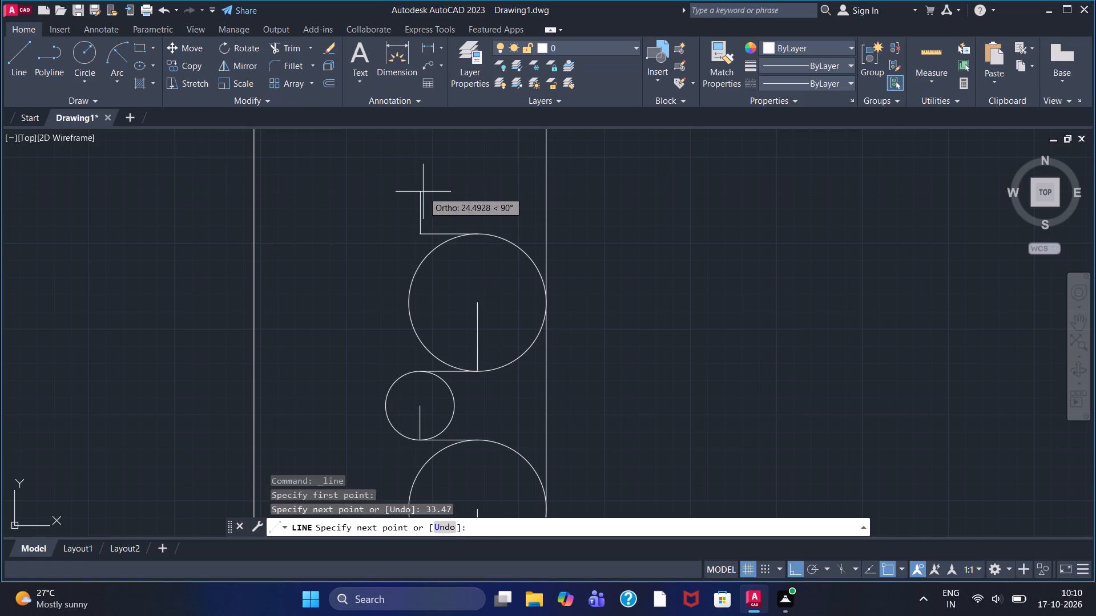
text(20)
key(Return)
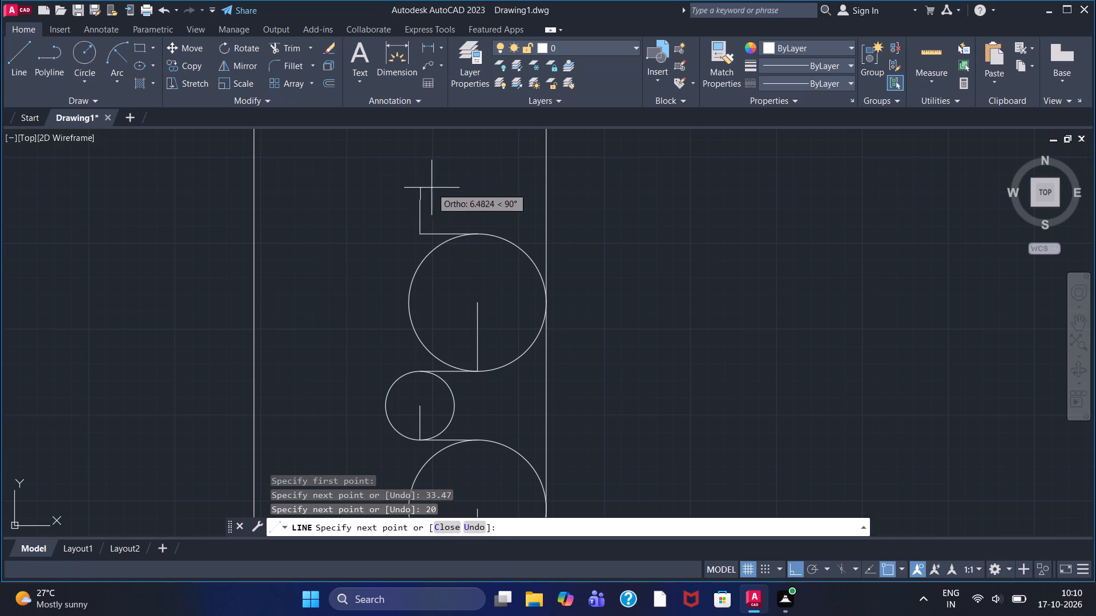
Draw a circle of radius 20 centred on the upper endpoint of the newest 20-unit vertical line.
click(87, 51)
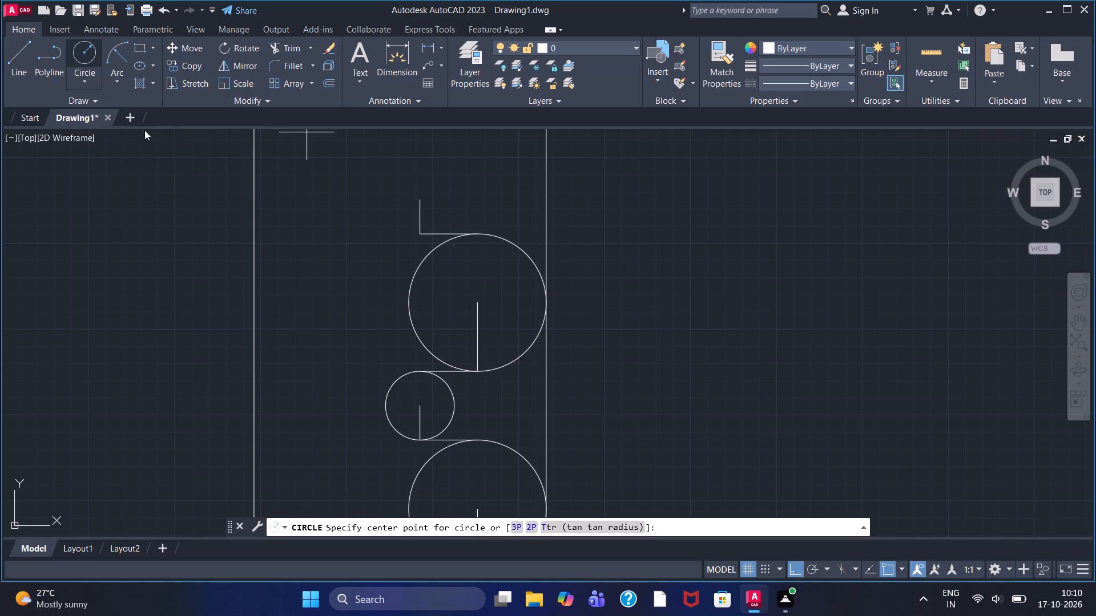
click(422, 202)
text(20)
key(Return)
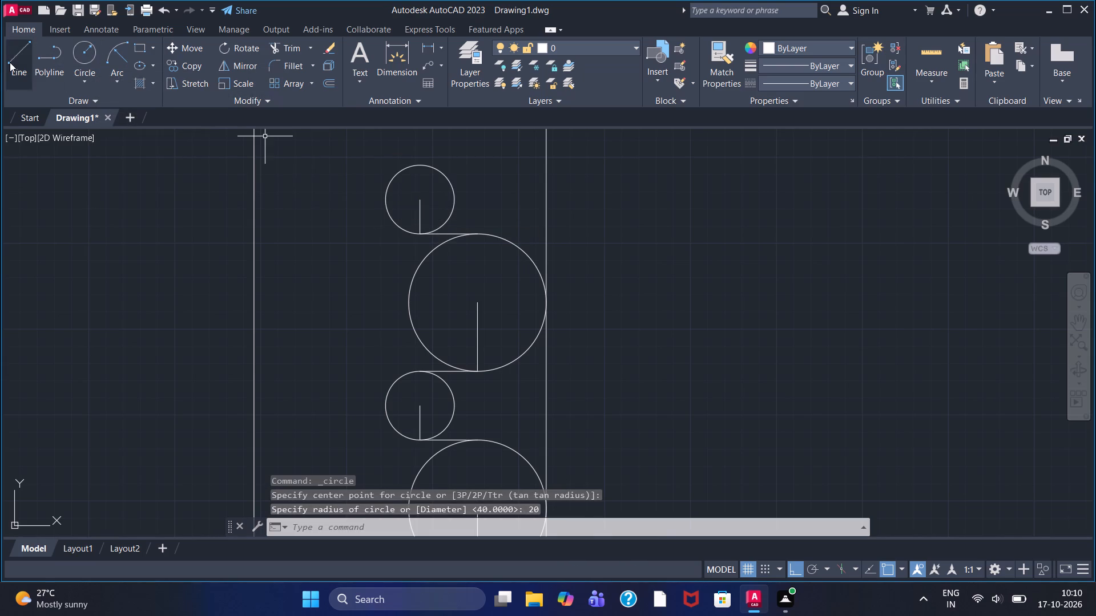
Draw a 33.47-unit line rightward from the top of the uppermost radius-20 circle, continuing 33.47 units vertically upward.
click(9, 62)
click(422, 163)
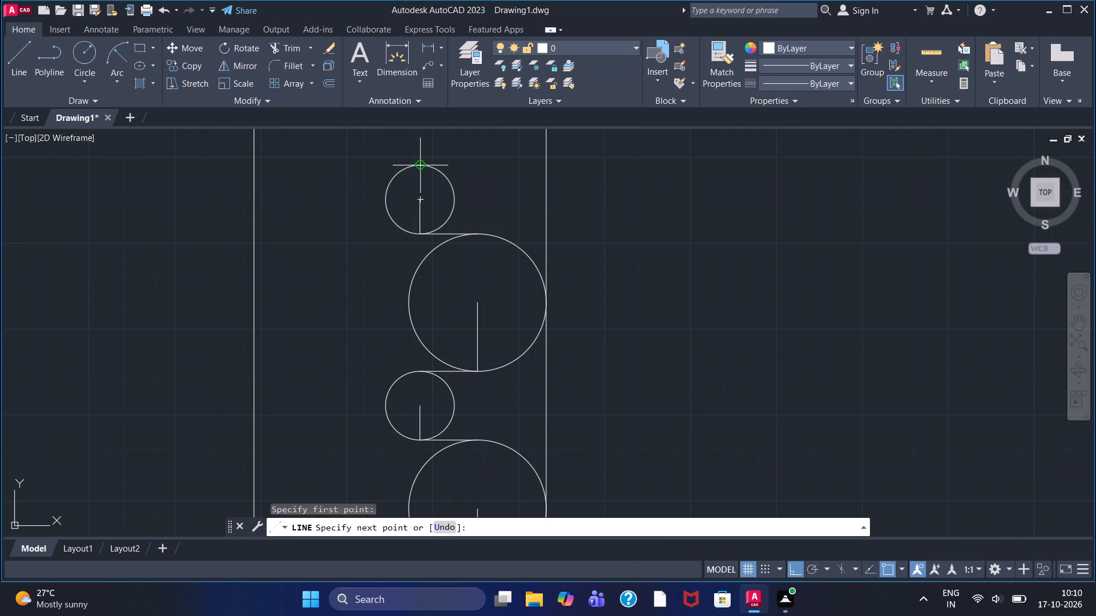
text(33.47)
key(Return)
middle_drag(474, 143, 481, 334)
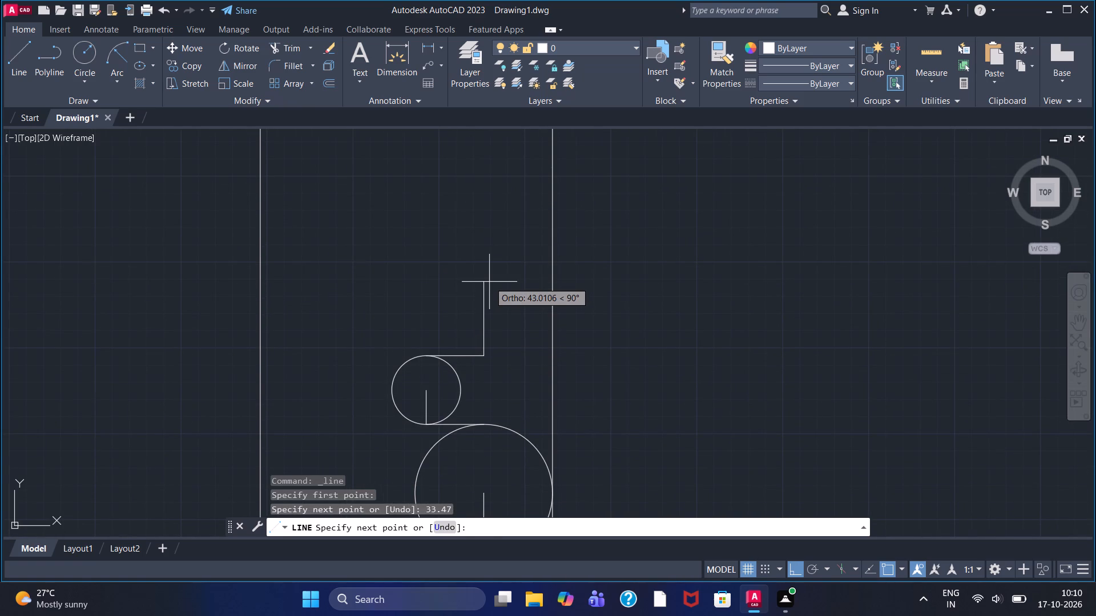
text(33.47)
key(Return)
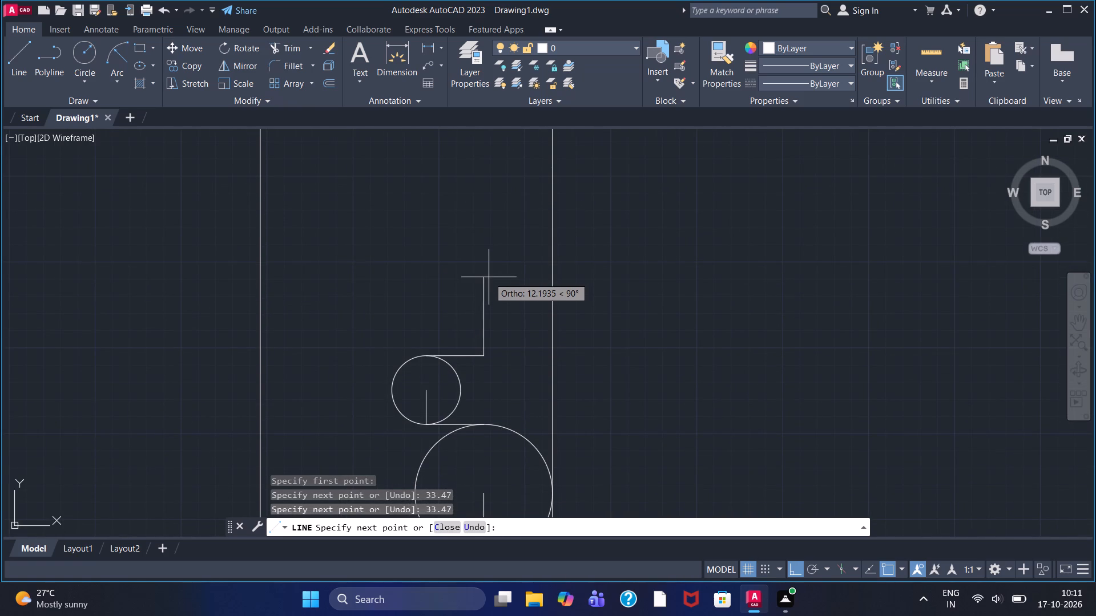
right_click(420, 283)
click(442, 295)
Draw a circle of radius 40 centred on the upper endpoint of the 33.47-unit vertical line.
click(74, 60)
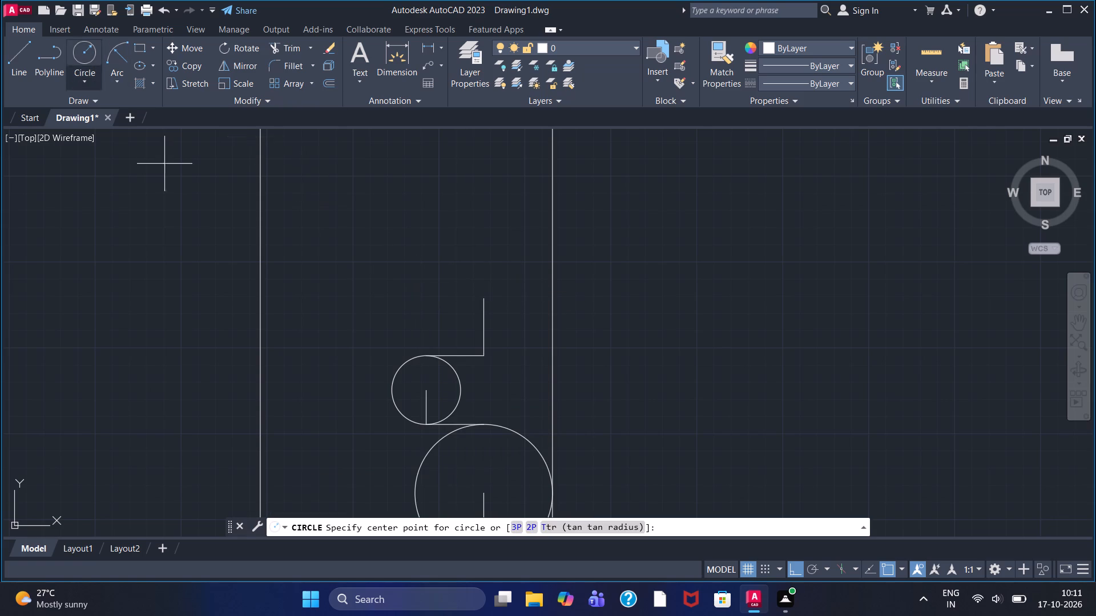
click(486, 298)
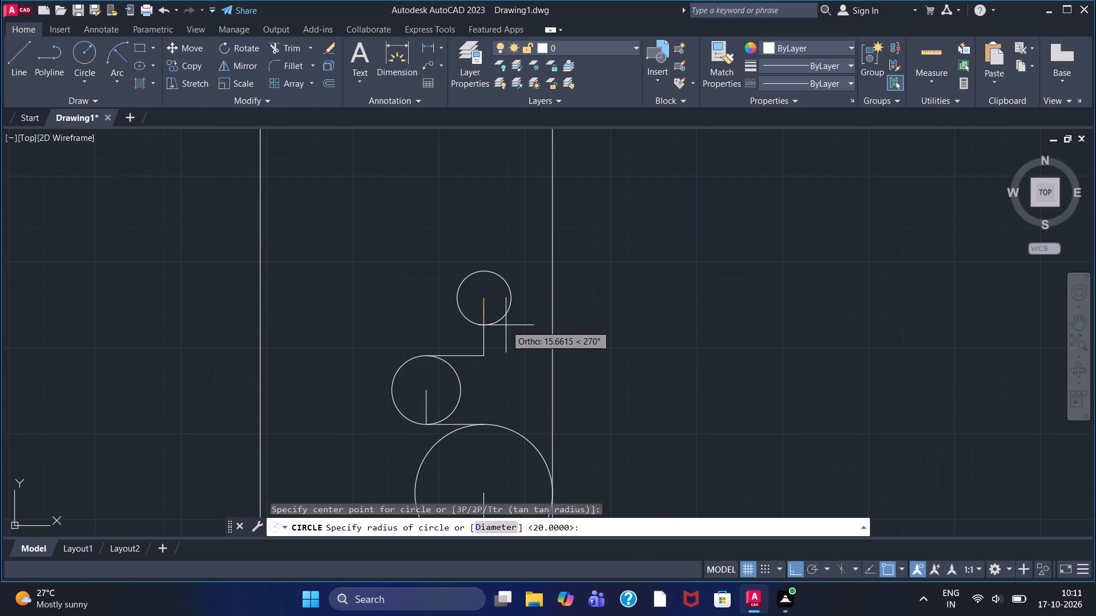
text(40)
key(Return)
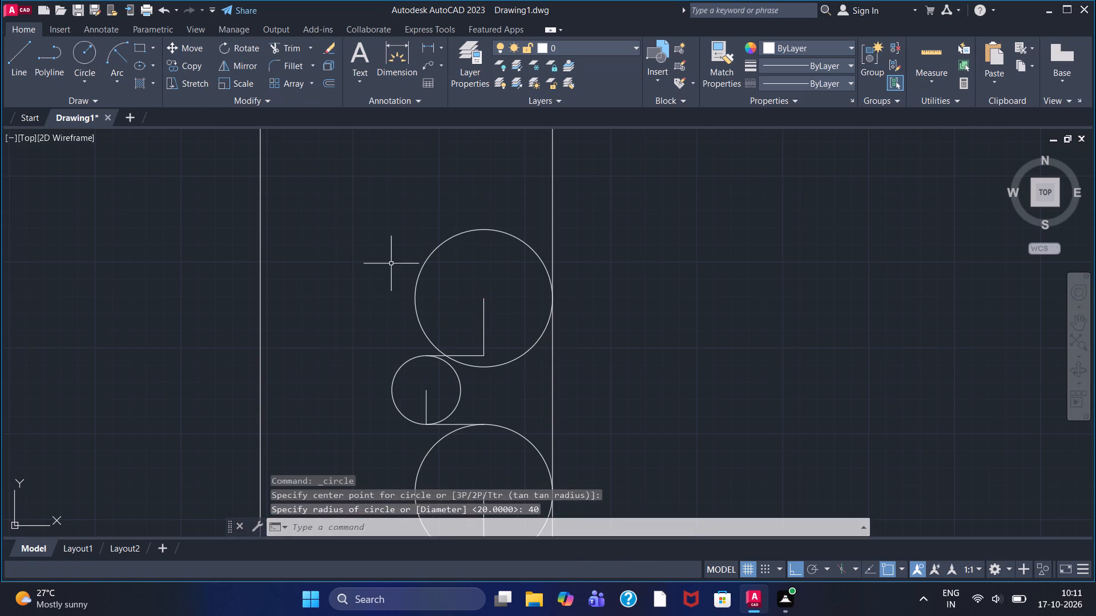
Draw a 33.47-unit line leftward from the top of the uppermost radius-40 circle, continuing 20 units vertically upward.
click(22, 54)
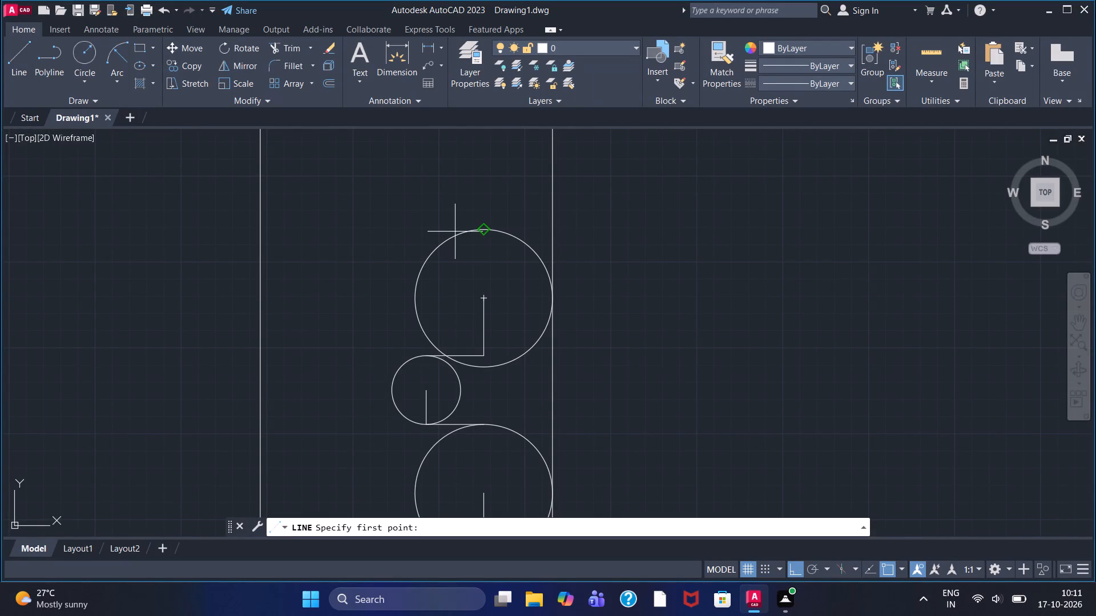
click(485, 232)
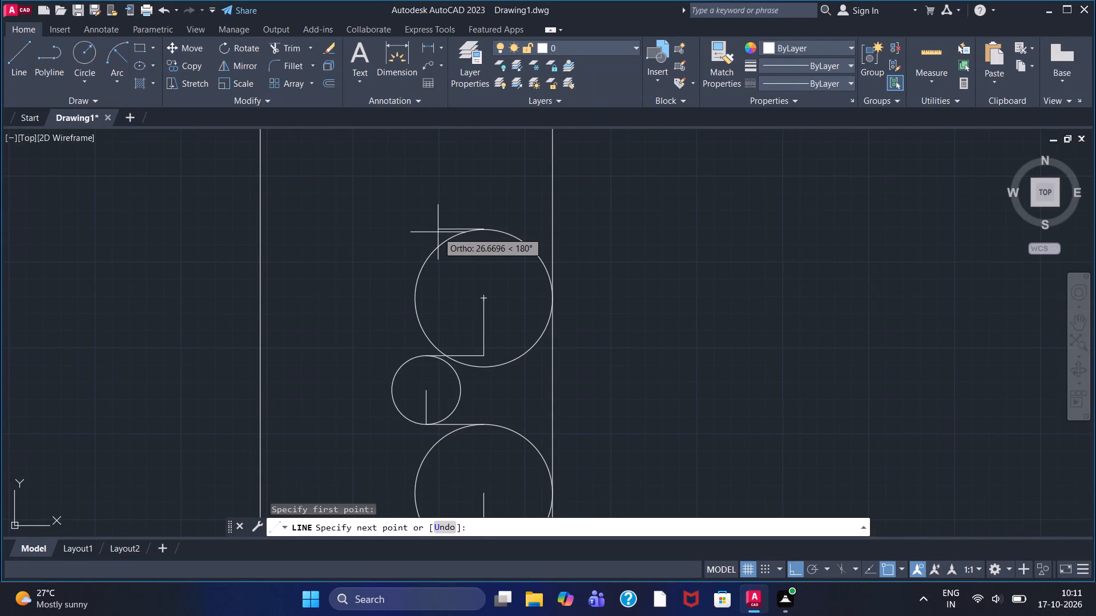
text(33.47)
key(Return)
text(20)
key(Return)
right_click(319, 214)
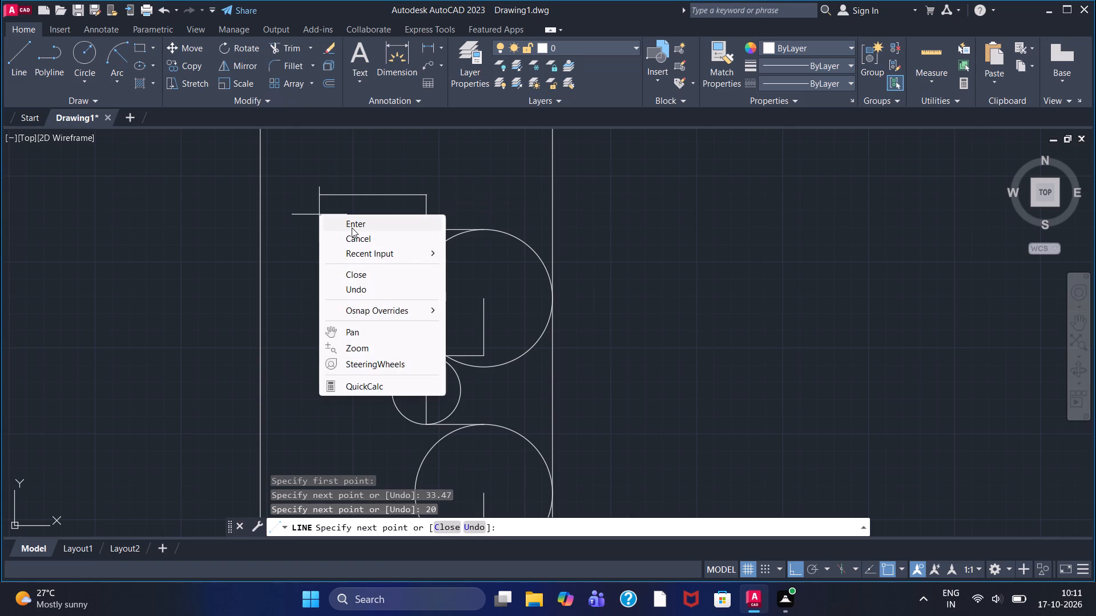
click(352, 227)
Draw a circle of radius 20 centred on the upper endpoint of the newest 20-unit vertical line.
drag(74, 56, 82, 61)
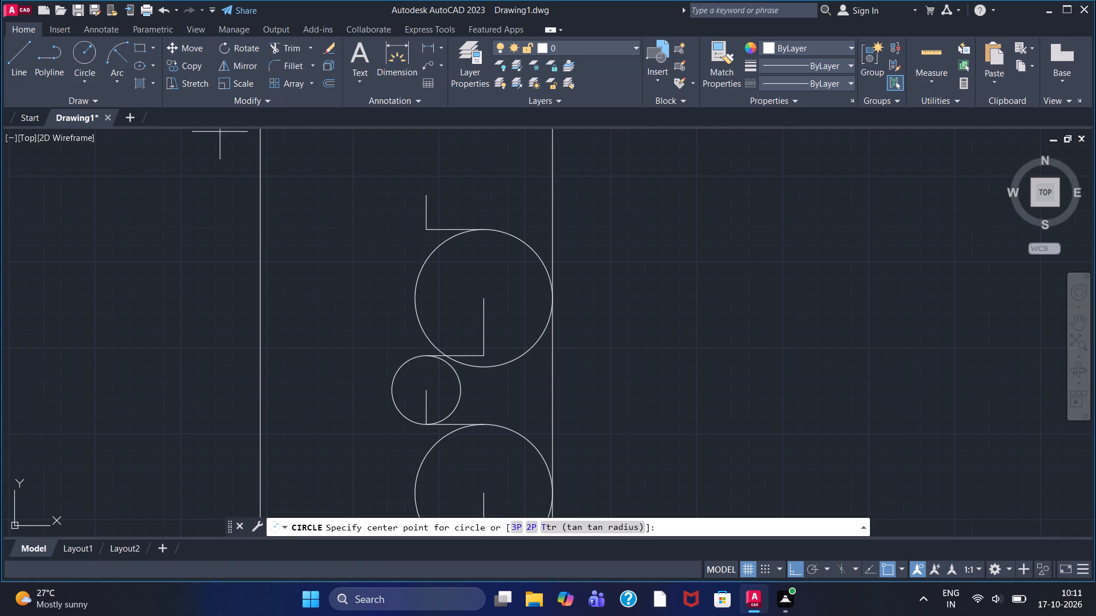
click(425, 193)
text(20)
key(Return)
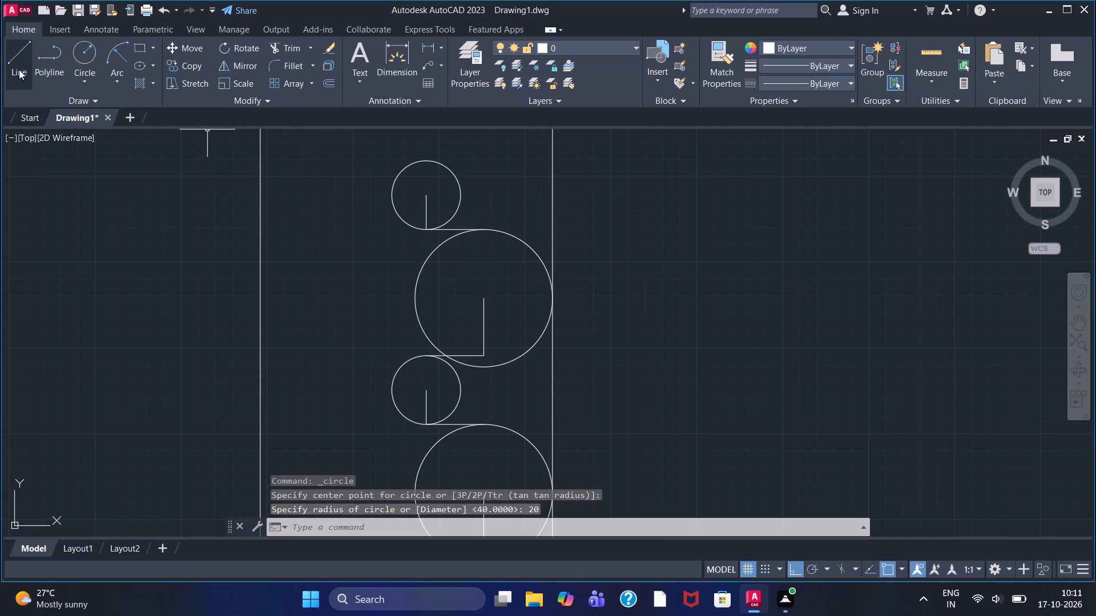
Draw a 33.47-unit line rightward from the top of the uppermost radius-20 circle, continuing 40 units vertically upward.
click(19, 70)
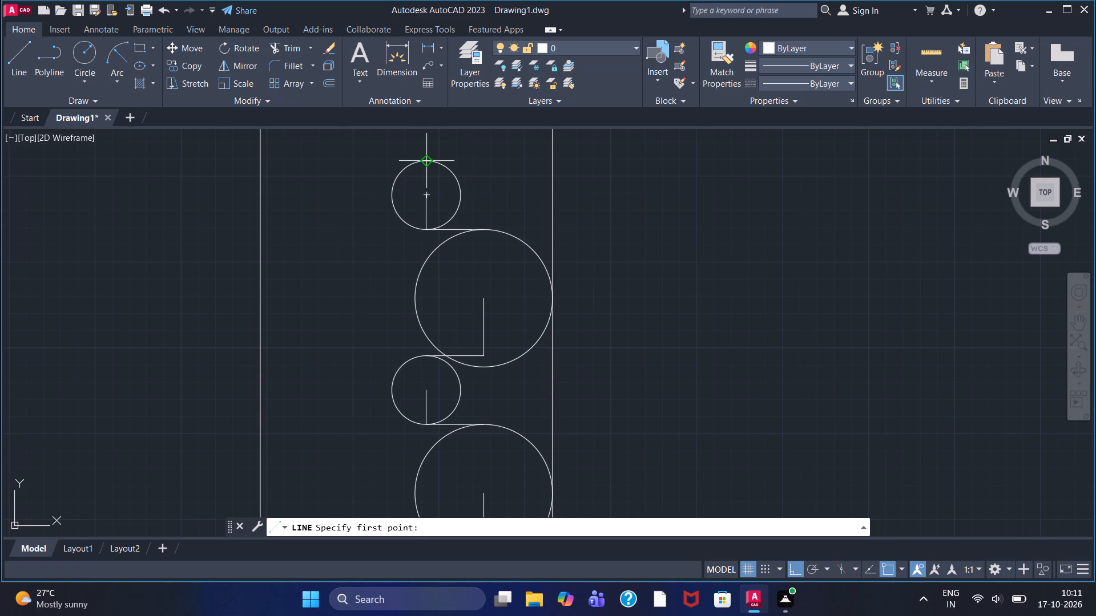
click(427, 158)
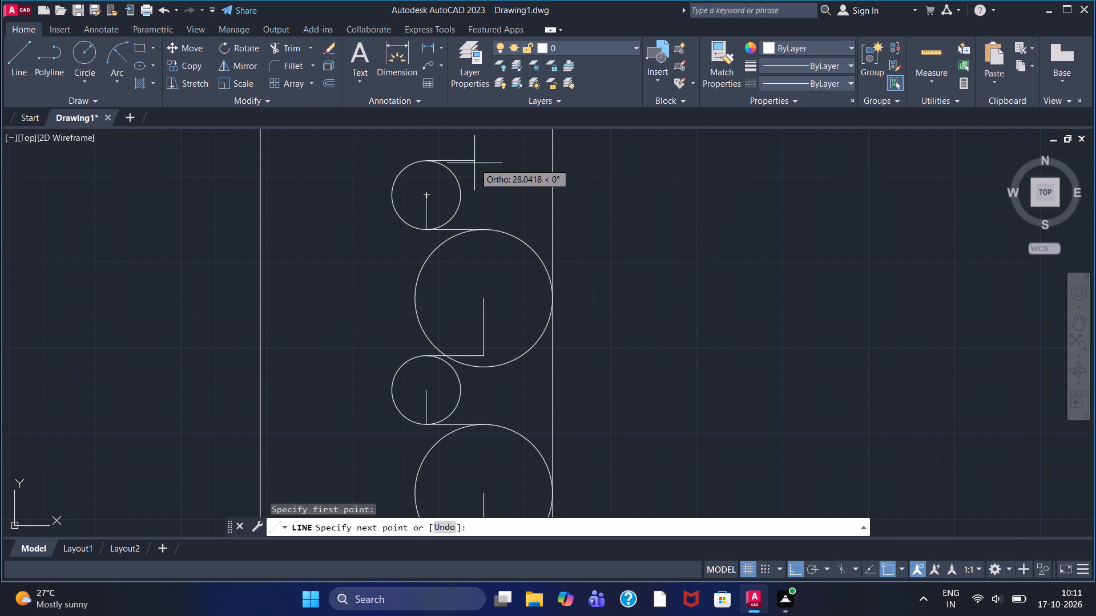
text(33.47)
key(Return)
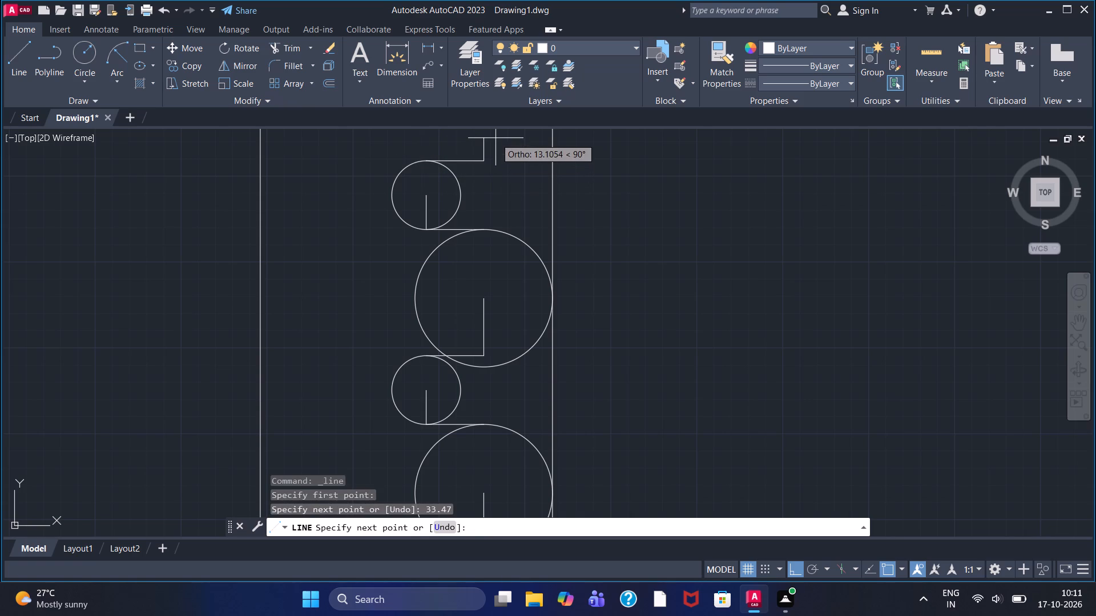
middle_drag(494, 137, 494, 333)
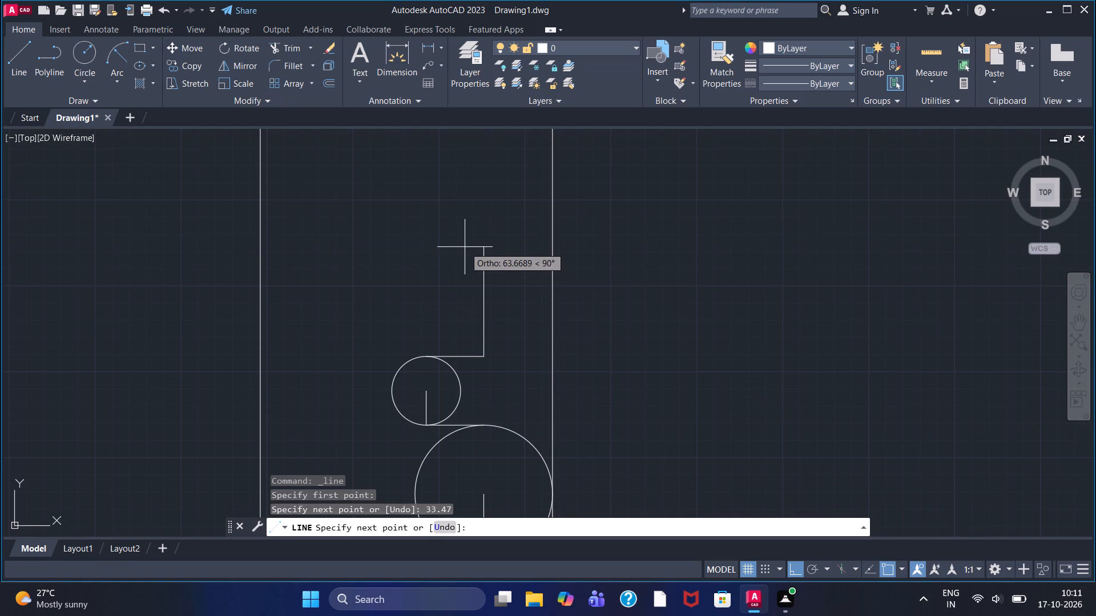
key(4)
key(0)
key(Return)
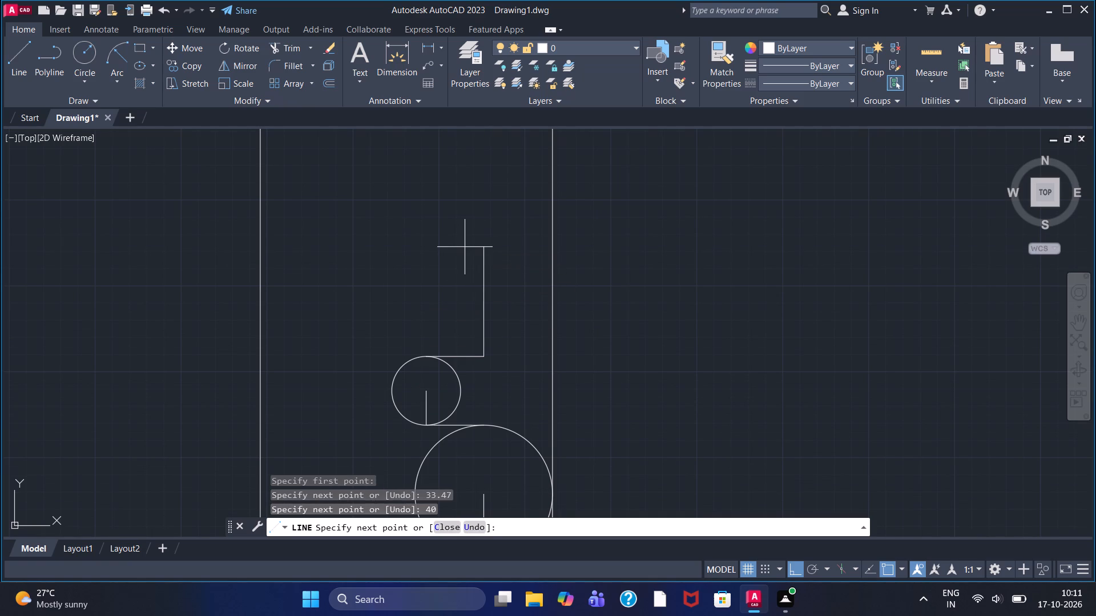
right_click(470, 289)
click(490, 293)
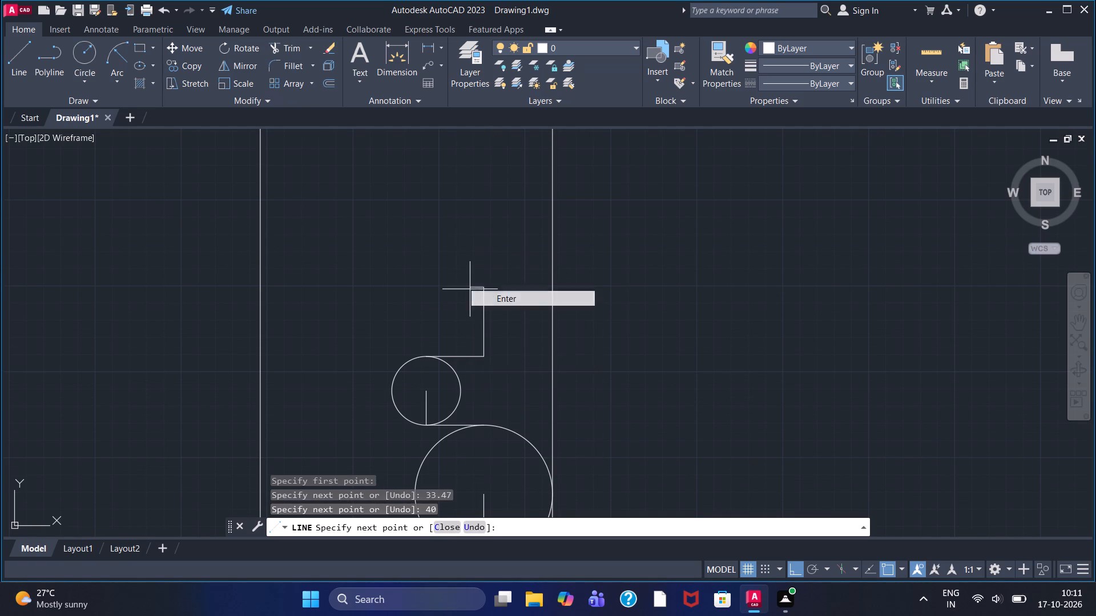
Draw a circle of radius 40 centred on the upper endpoint of the 40-unit vertical line.
click(83, 52)
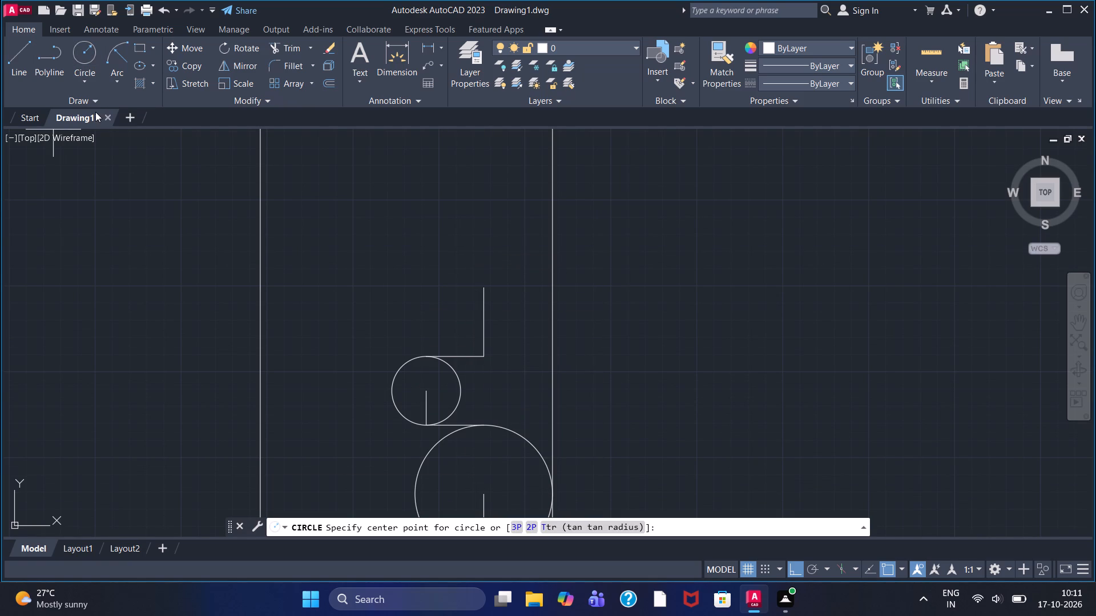
click(481, 286)
text(40)
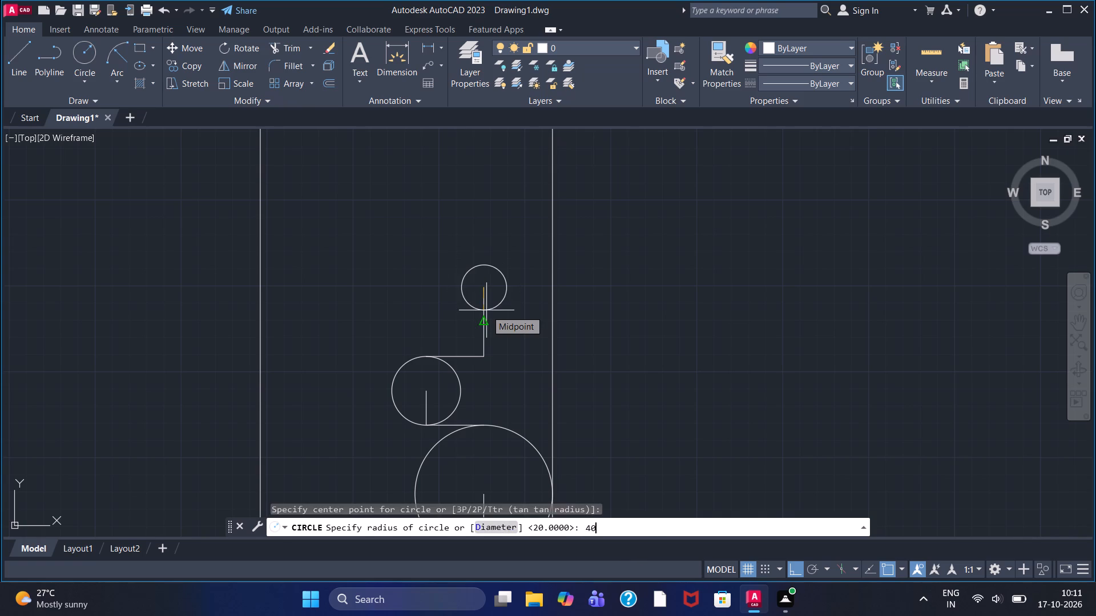
key(Return)
Draw a 33.47-unit line leftward from the top of the newest radius-40 circle, continuing 20 units vertically upward.
click(19, 58)
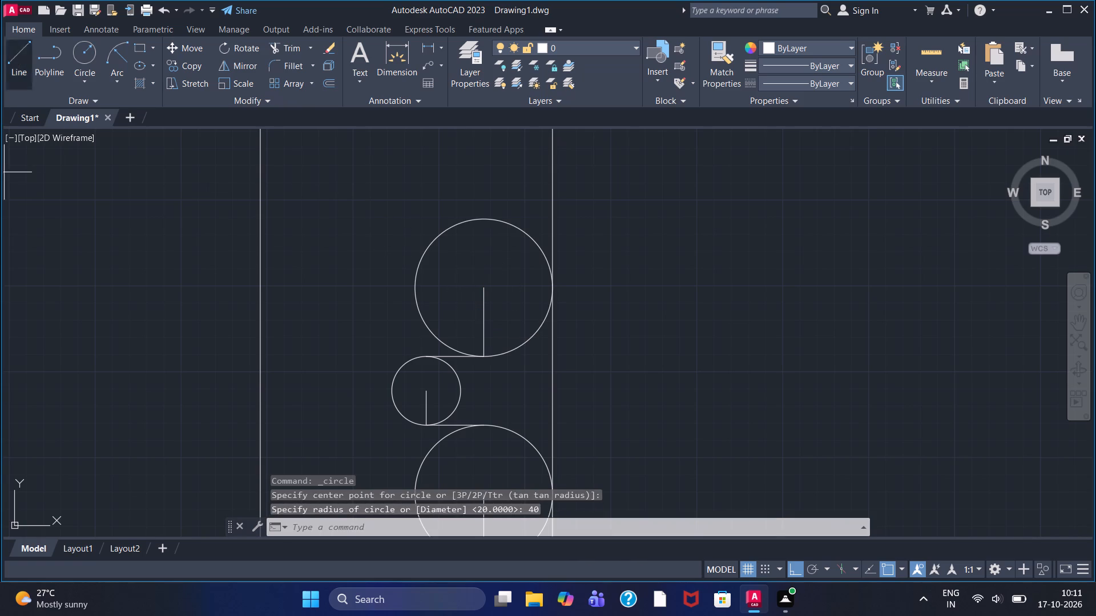
click(486, 216)
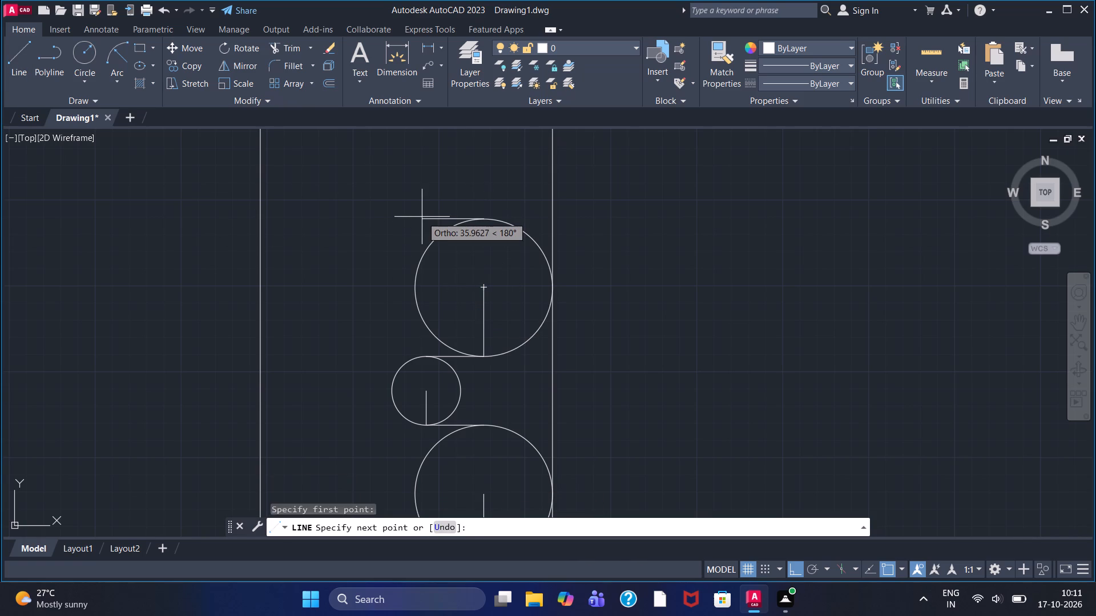
text(33.47)
key(Return)
text(20)
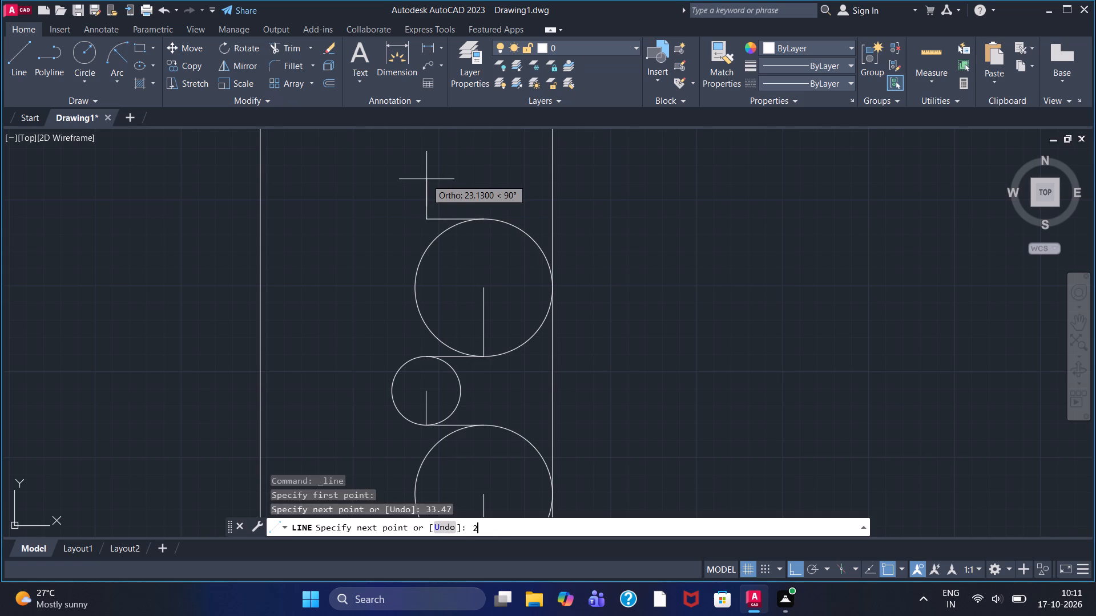
key(Return)
right_click(426, 179)
click(452, 184)
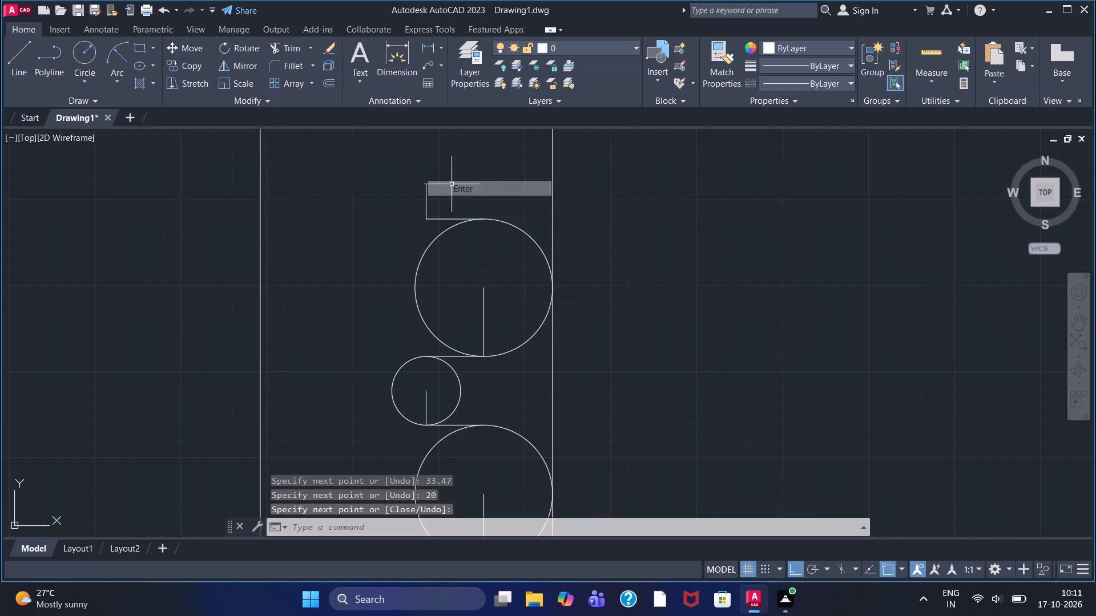
Draw a circle of radius 20 centred on the upper endpoint of the newest 20-unit vertical line.
click(75, 55)
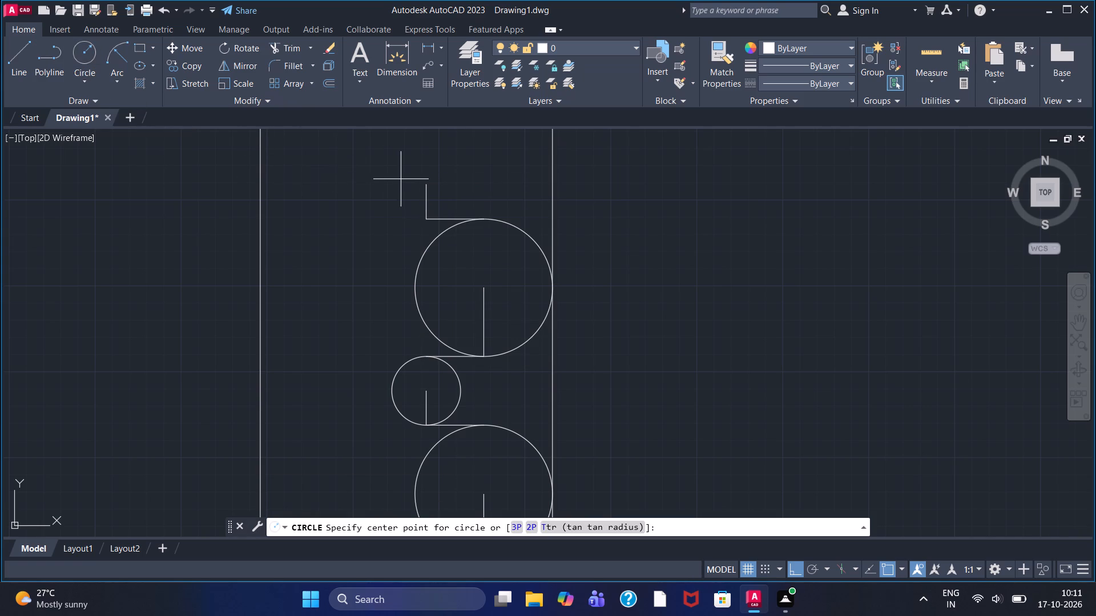
click(422, 183)
text(20)
key(Return)
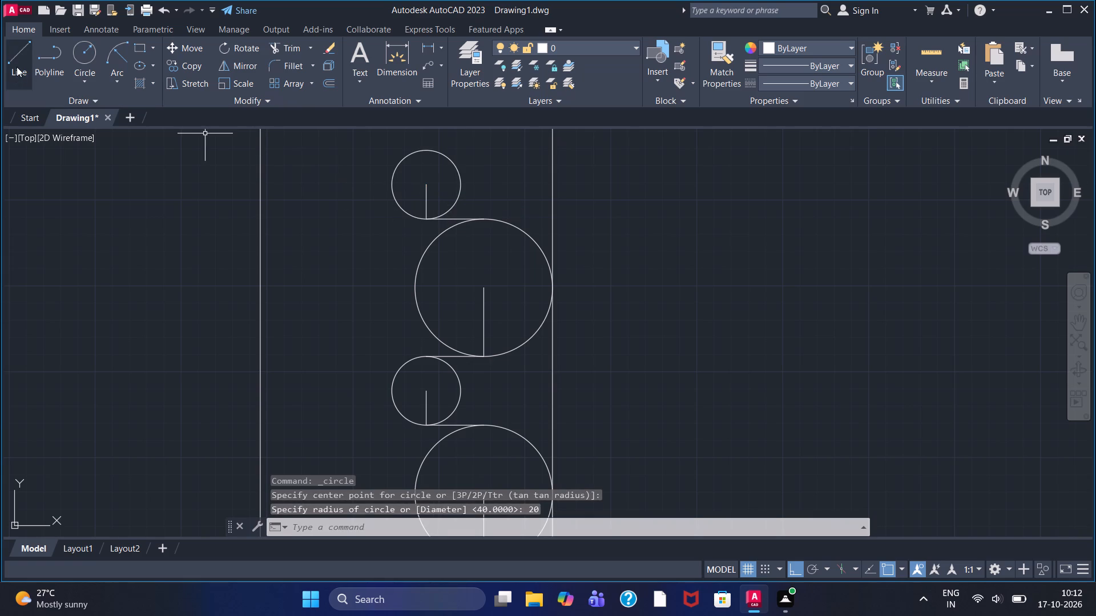
Draw a 33.47-unit line rightward from the top of the newest radius-20 circle, continuing 40 units vertically upward.
click(17, 67)
double_click(425, 149)
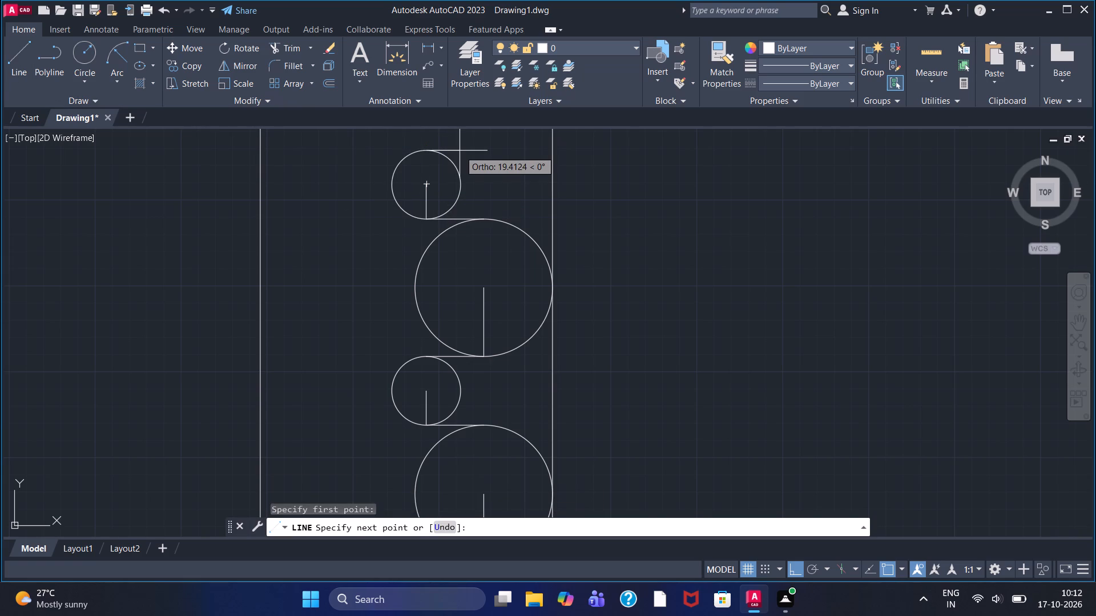
text(33.)
text(47)
key(Return)
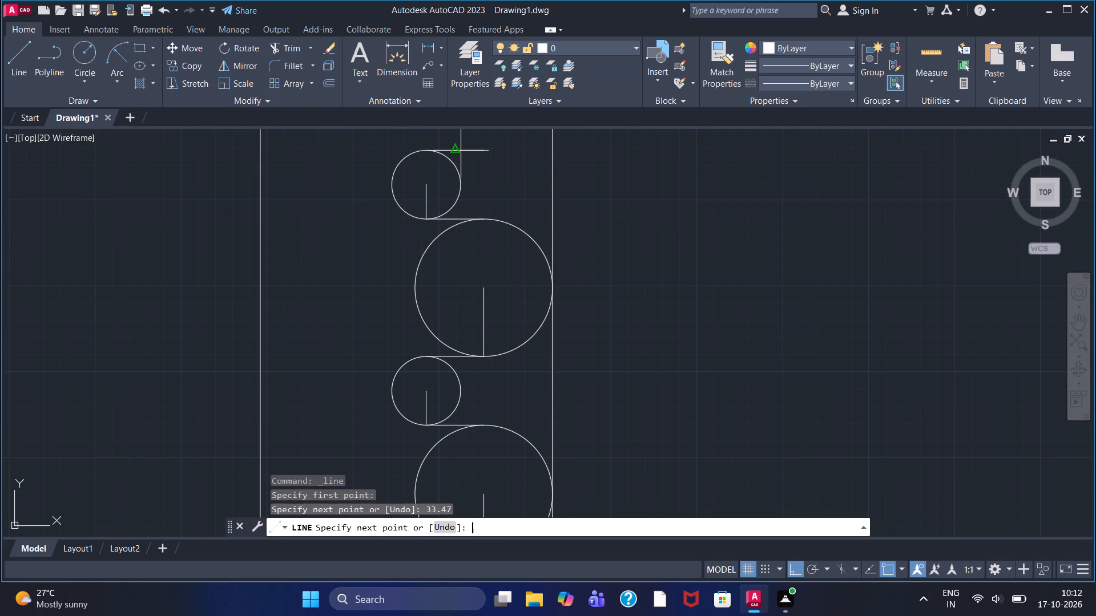
middle_drag(470, 129, 479, 268)
scroll(479, 268, up, 1)
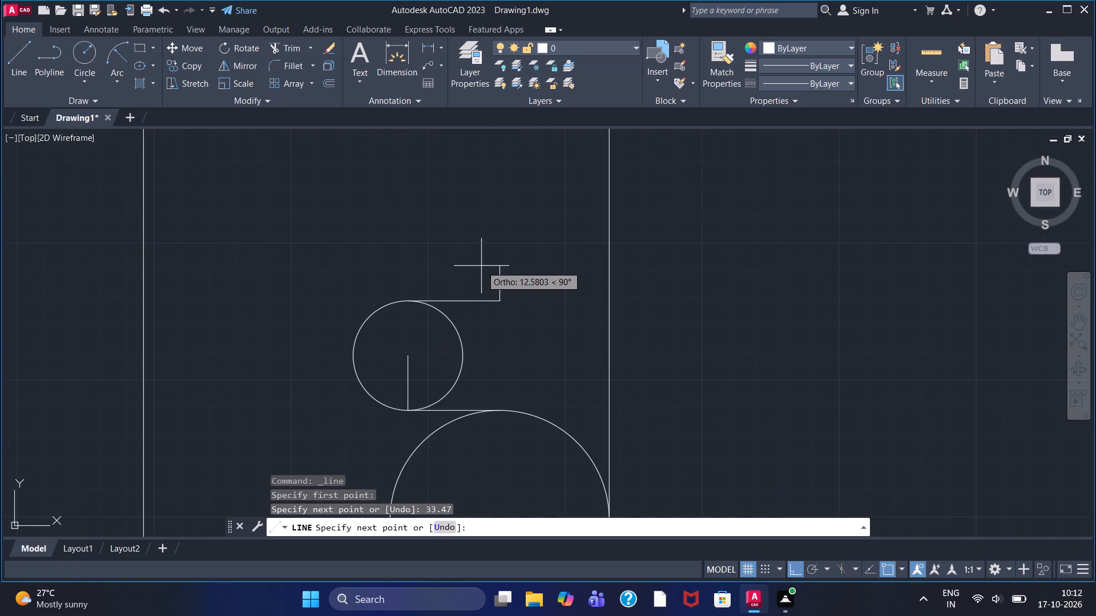
middle_drag(477, 236, 482, 304)
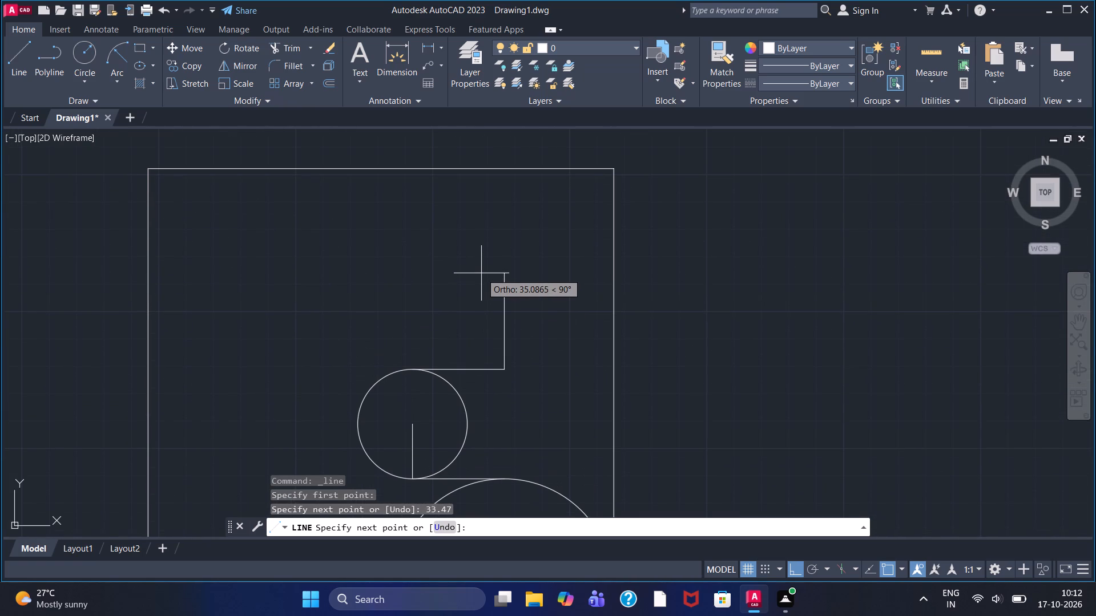
text(40)
key(Return)
right_click(529, 280)
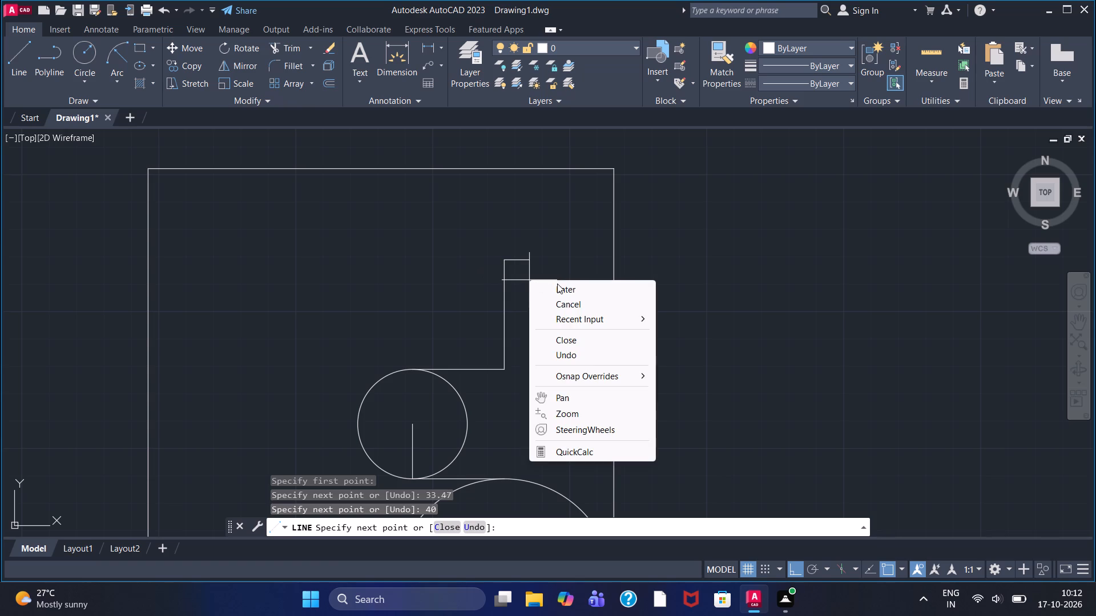
click(557, 283)
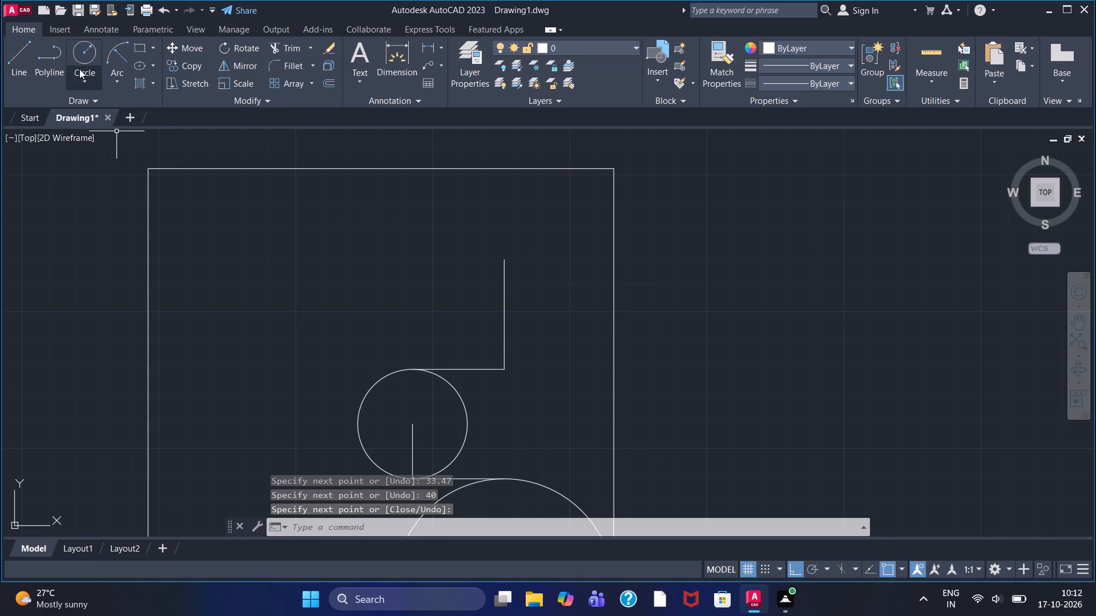
Draw a circle of radius 40 centred on the upper endpoint of the newest 40-unit vertical line, near the rectangle's top edge.
click(80, 68)
click(136, 110)
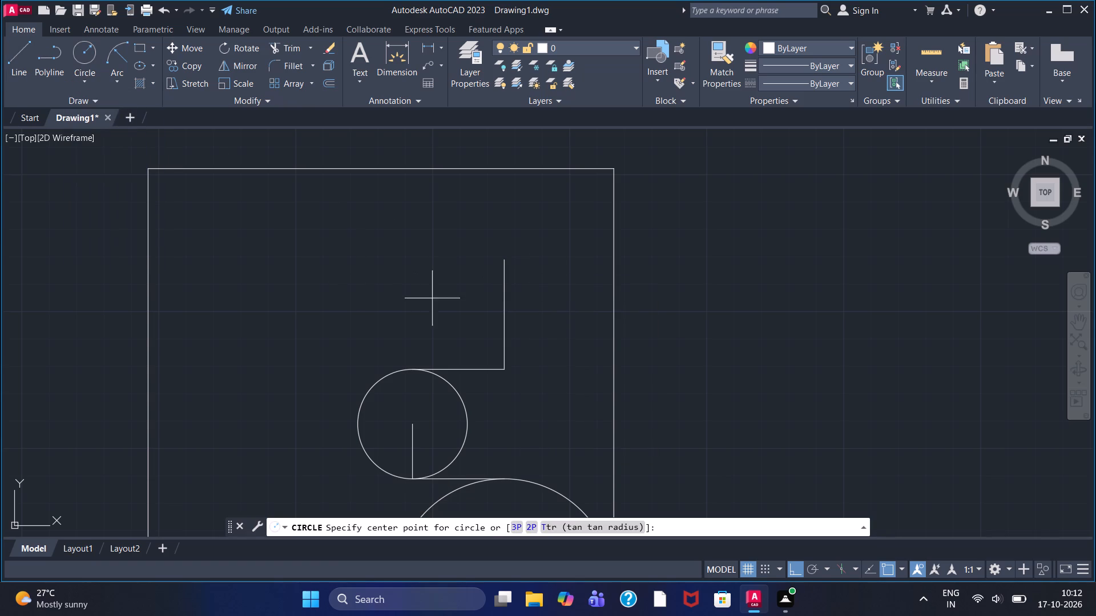
click(501, 262)
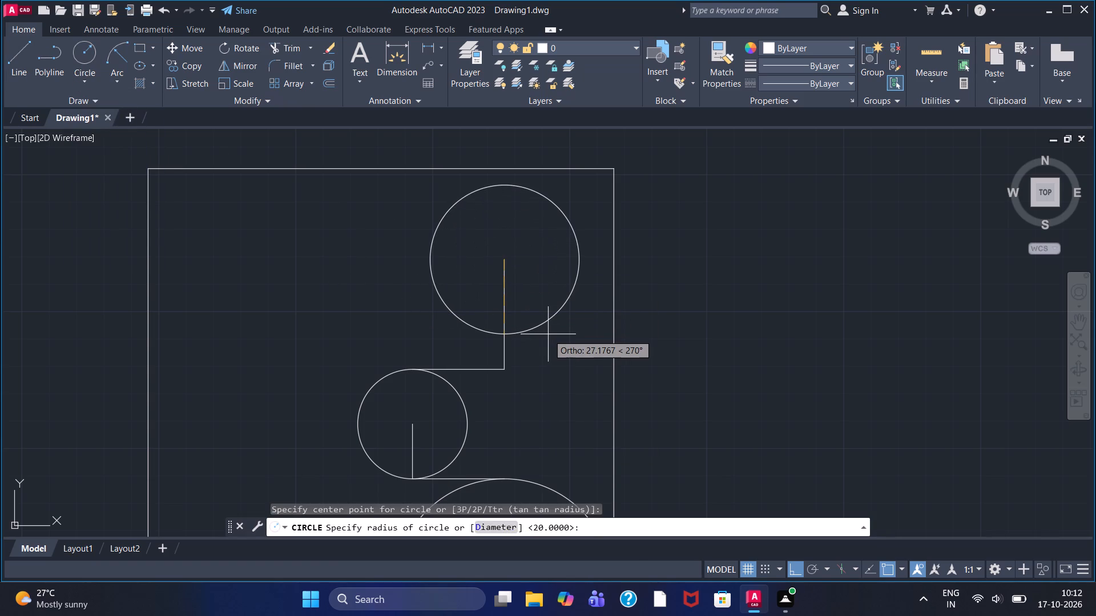
text(40)
key(Return)
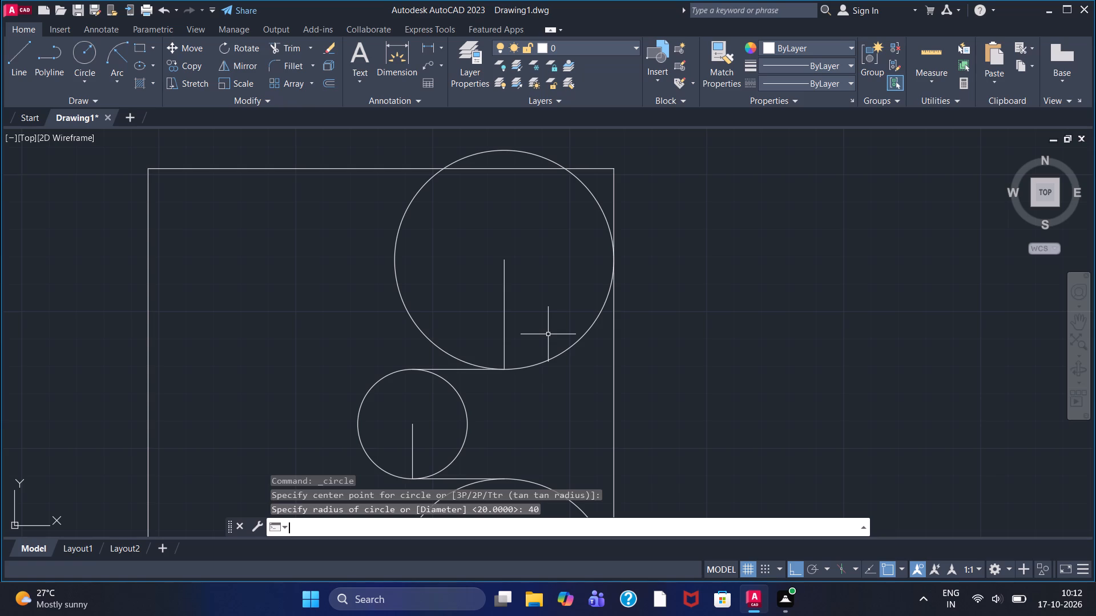
key(Escape)
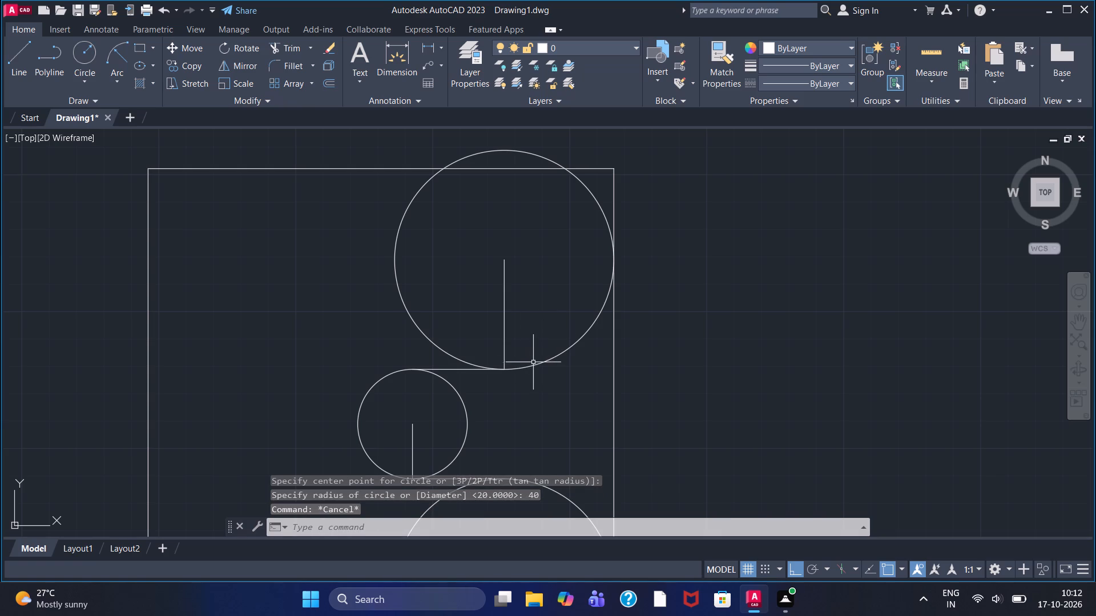
Delete the topmost radius-40 circle and its 40-unit vertical line near the rectangle's top edge.
click(534, 364)
key(Delete)
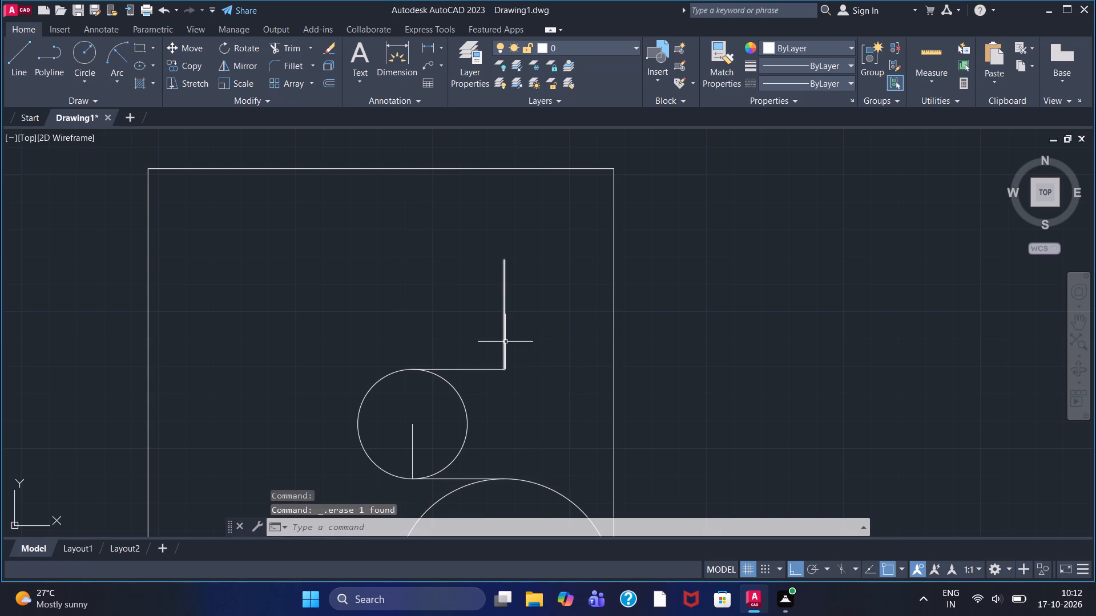
click(505, 342)
key(Delete)
Trim the lowest untrimmed radius-20 circle's right half and the adjoining radius-40 circle's left half, removing both vertical centre lines.
scroll(505, 342, down, 1)
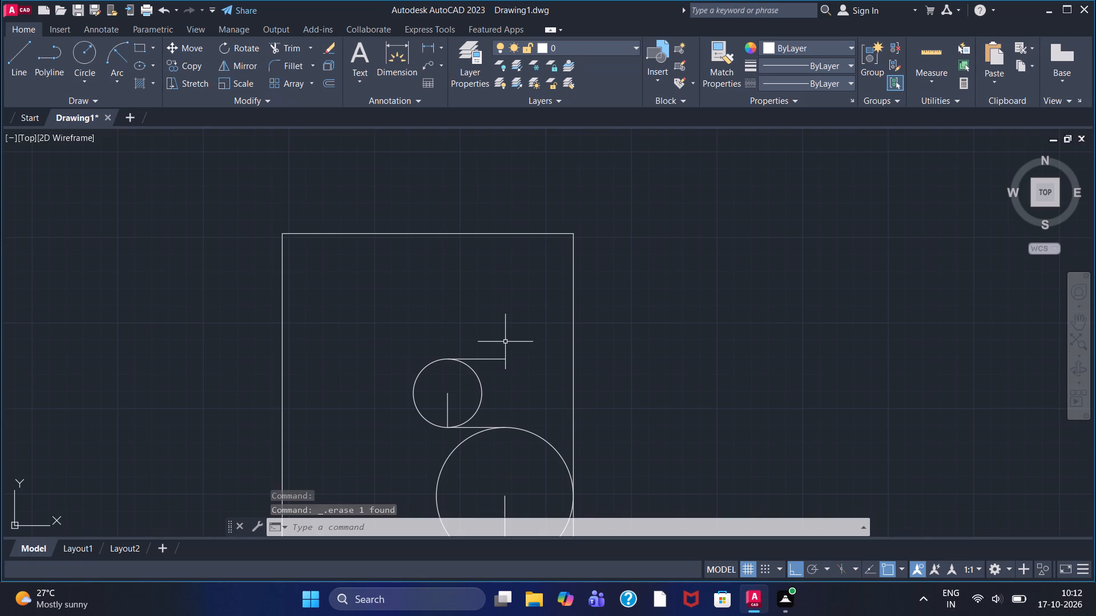
middle_drag(527, 403, 535, 274)
scroll(538, 265, down, 3)
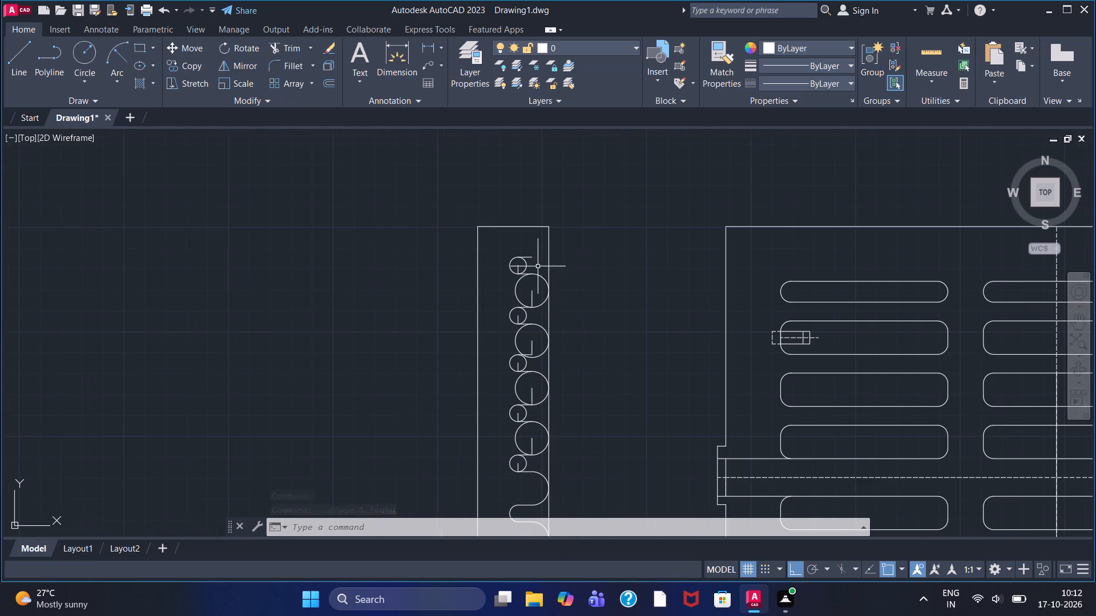
scroll(517, 443, down, 1)
middle_drag(519, 444, 504, 394)
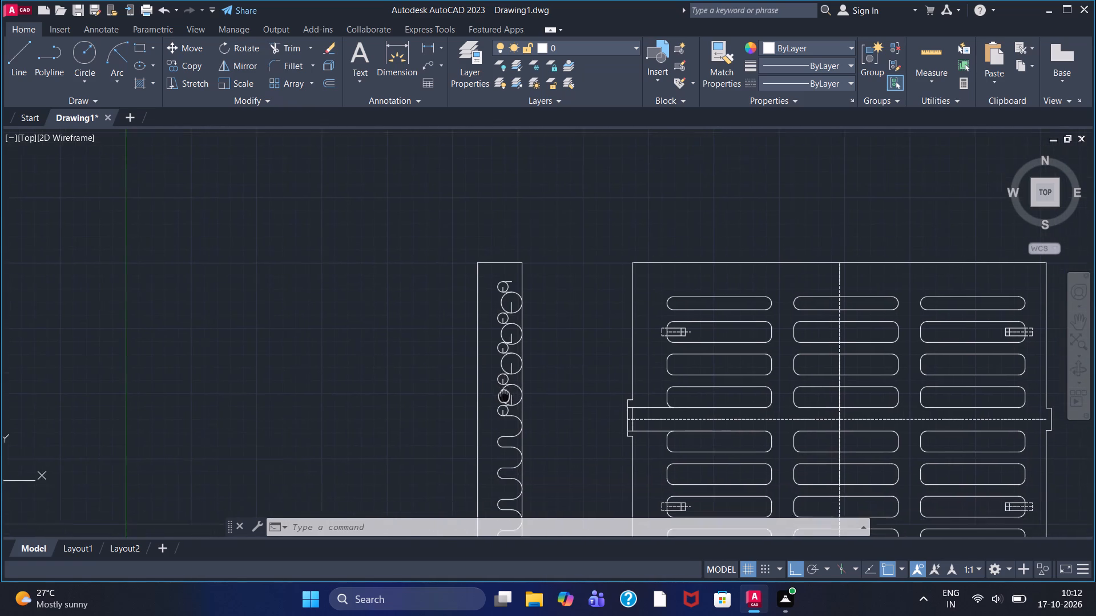
middle_drag(504, 394, 504, 394)
scroll(509, 373, up, 1)
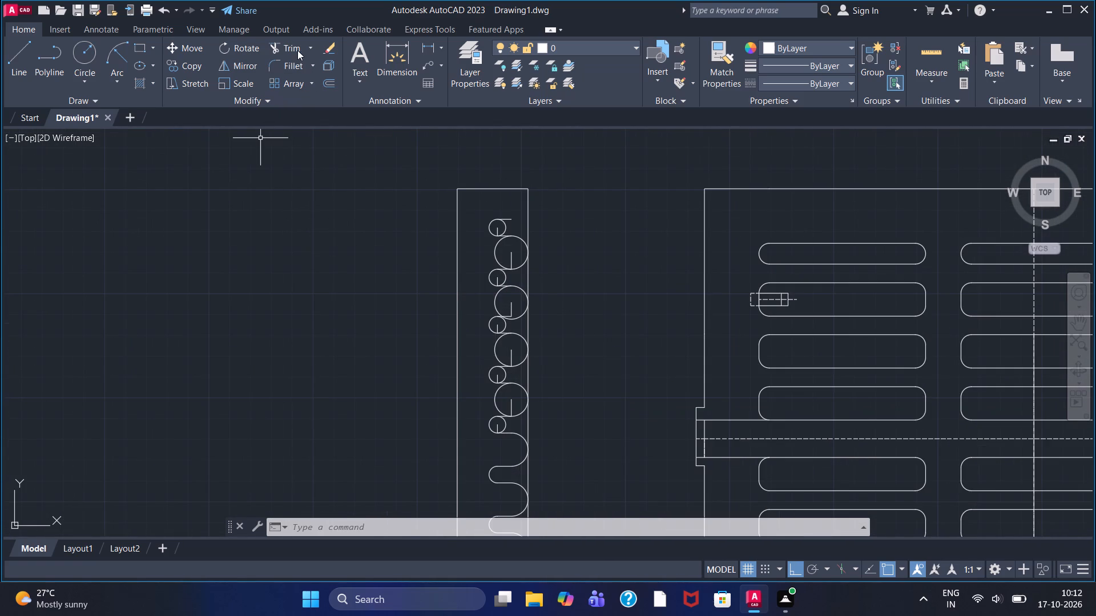
click(295, 47)
scroll(507, 452, up, 3)
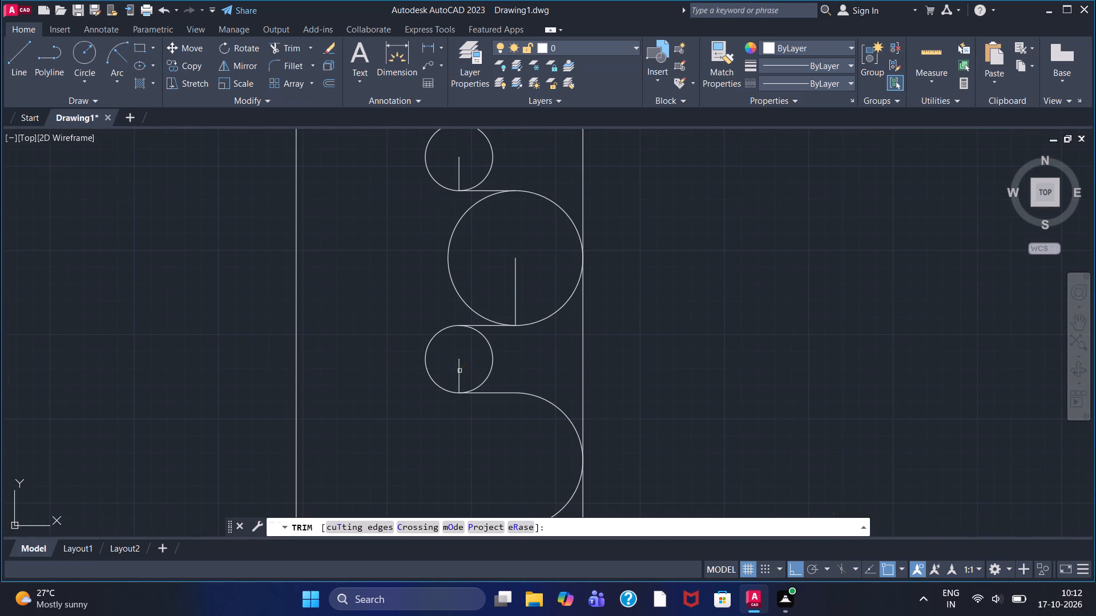
click(458, 372)
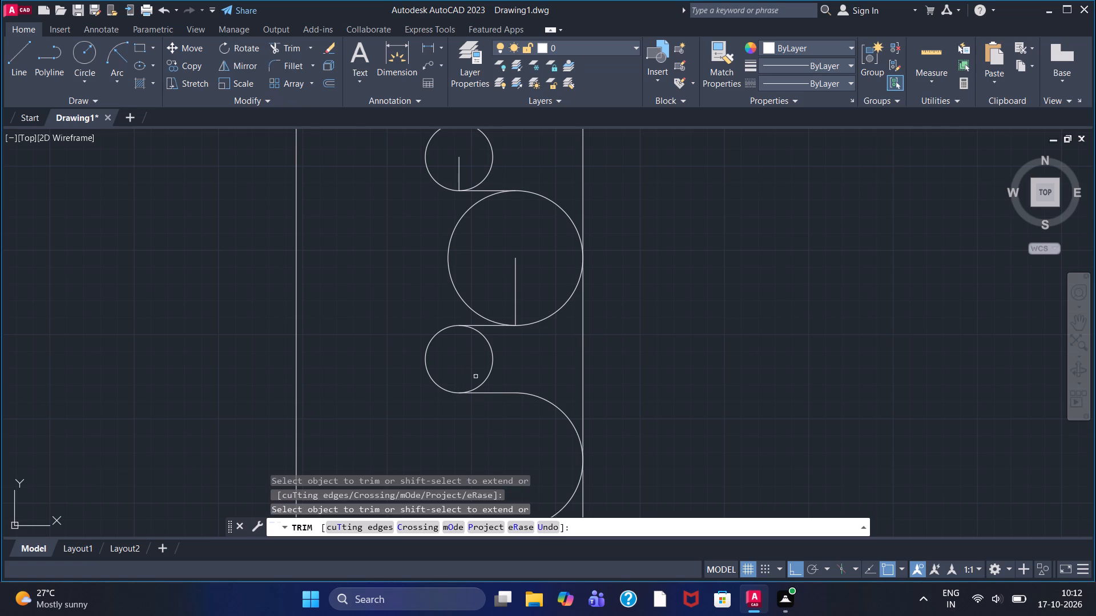
click(488, 370)
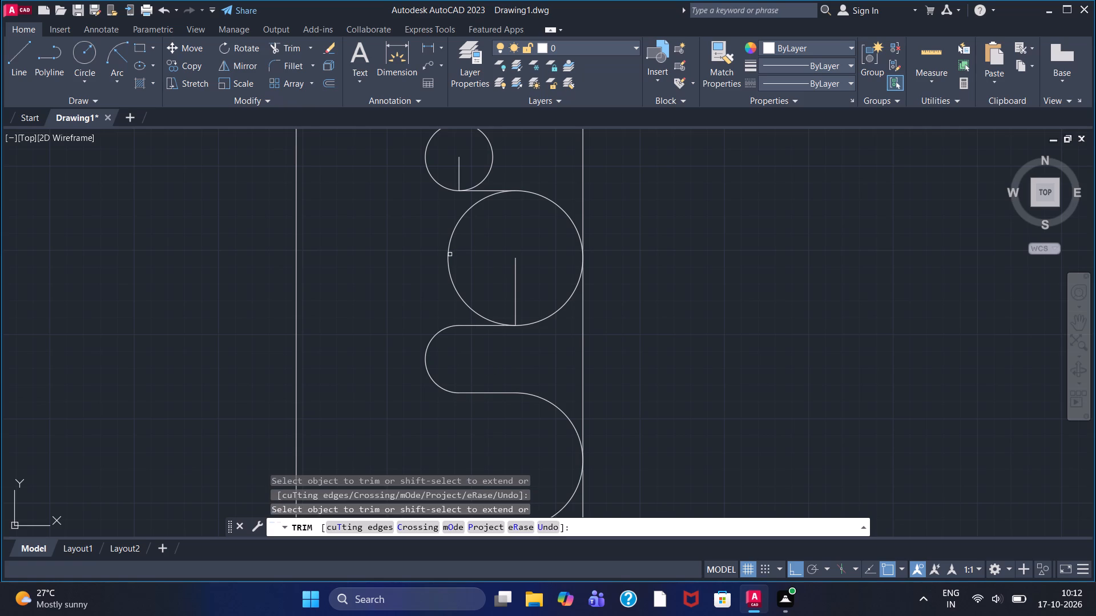
click(446, 253)
click(514, 279)
Trim the right half of the next radius-20 circle up and remove the vertical lines there and inside the radius-40 circle above.
middle_drag(517, 166, 508, 279)
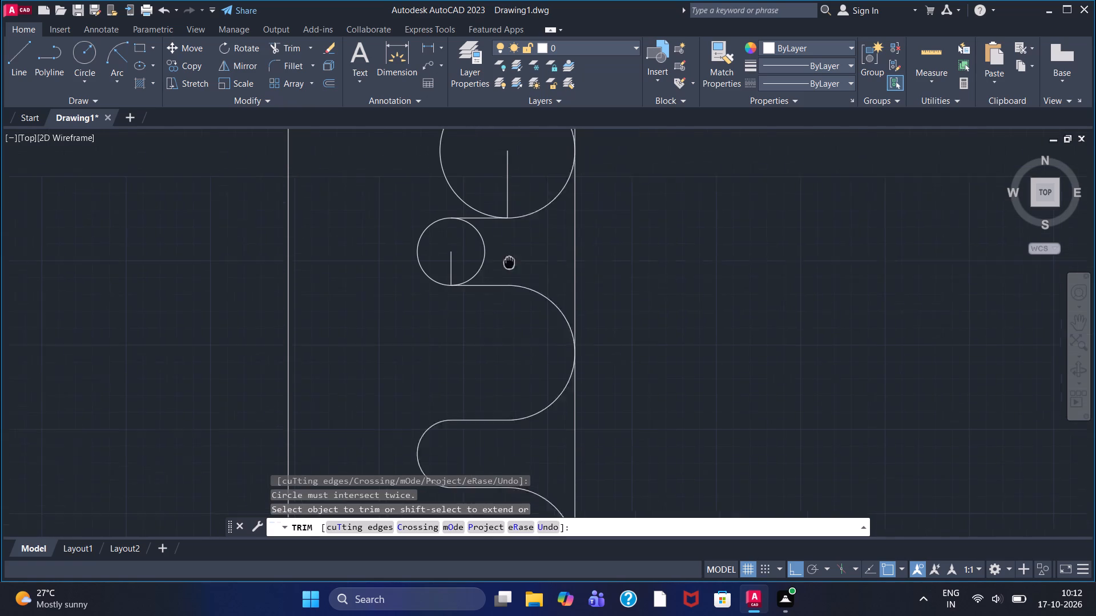
middle_drag(508, 279, 508, 284)
click(481, 281)
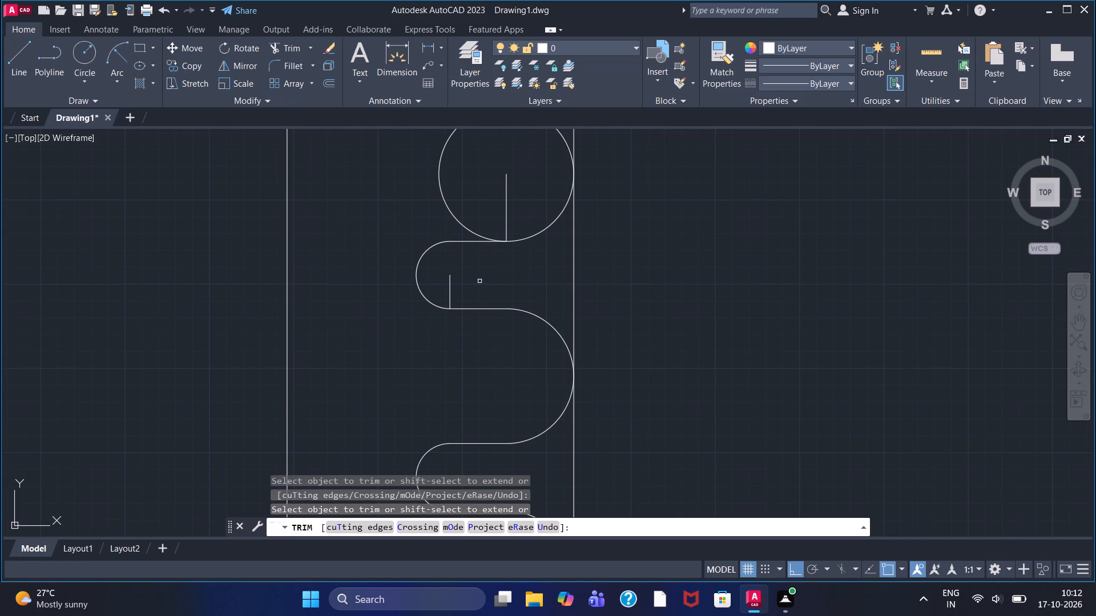
click(451, 287)
click(505, 205)
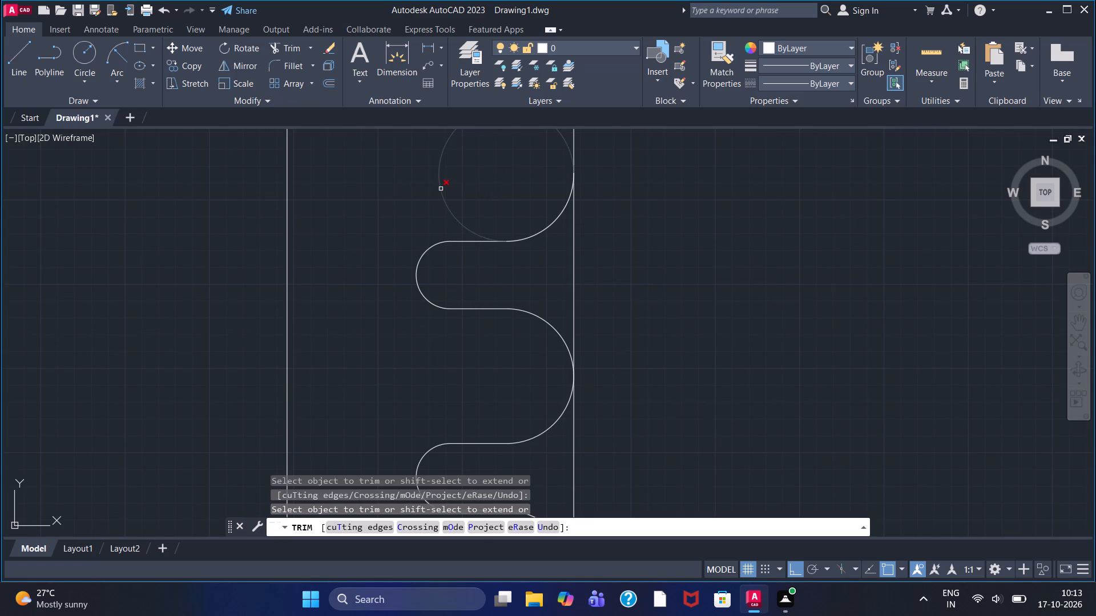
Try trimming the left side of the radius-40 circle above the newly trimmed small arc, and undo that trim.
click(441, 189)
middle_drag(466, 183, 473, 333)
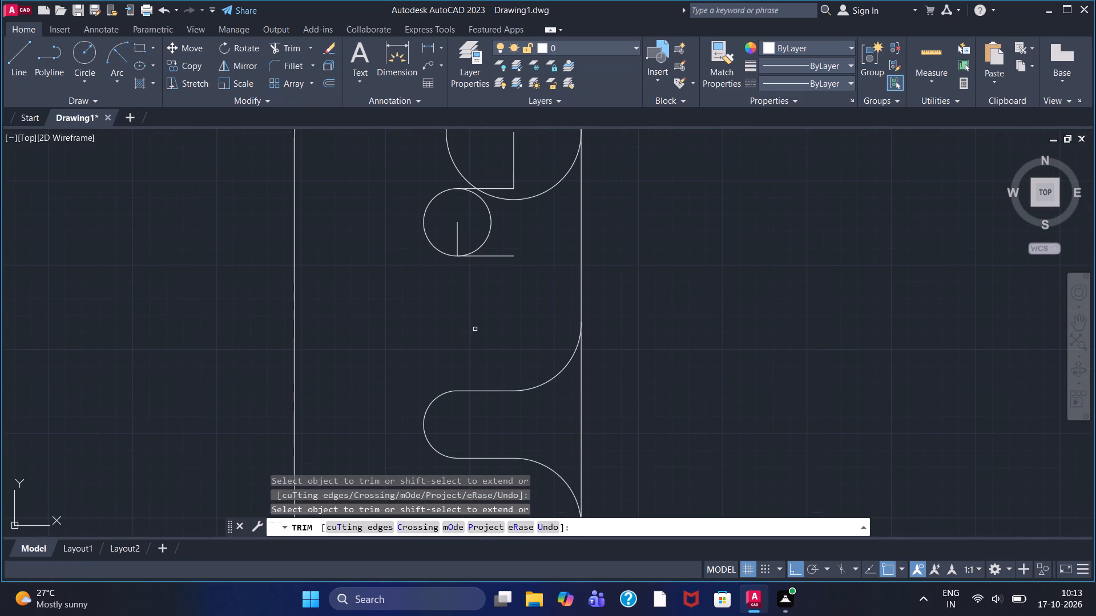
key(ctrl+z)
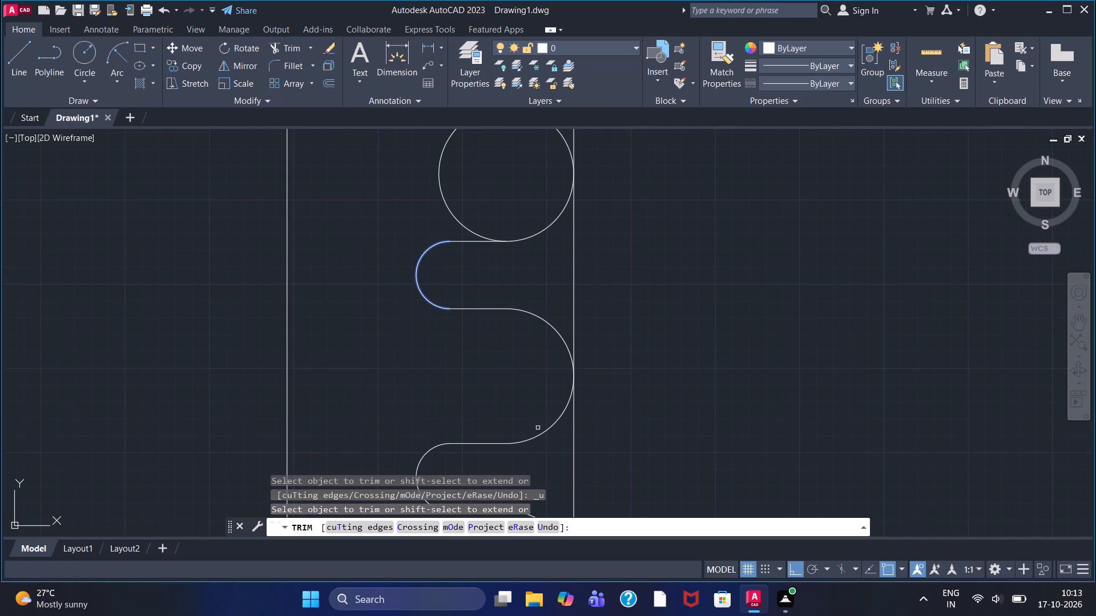
Trim the left half of the radius-40 circle directly above the newly trimmed small arc.
scroll(530, 410, up, 2)
scroll(529, 407, down, 3)
scroll(502, 256, down, 1)
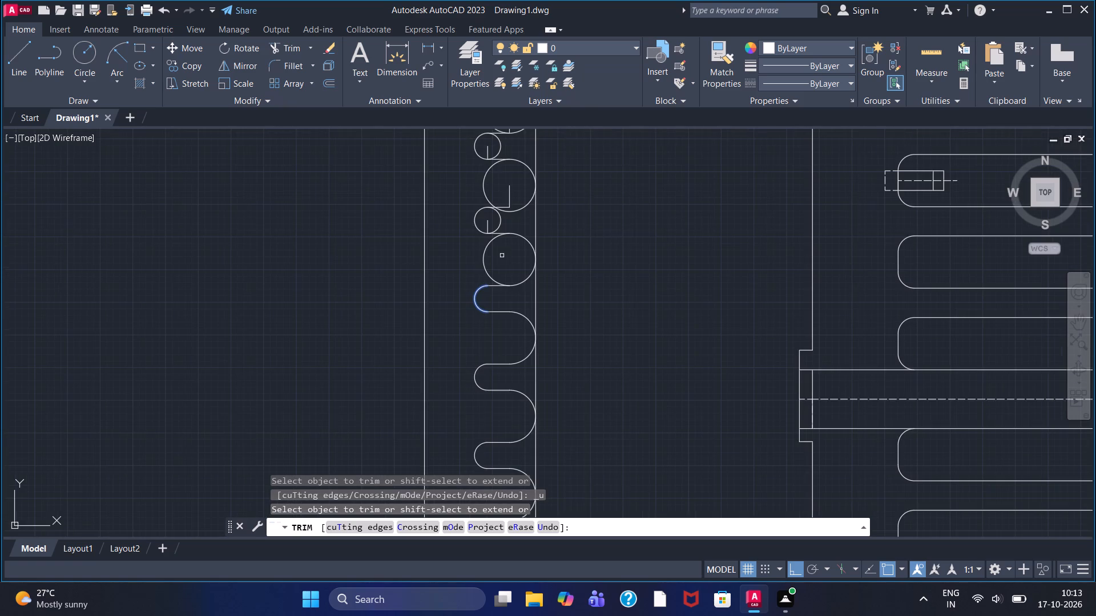
scroll(502, 256, up, 3)
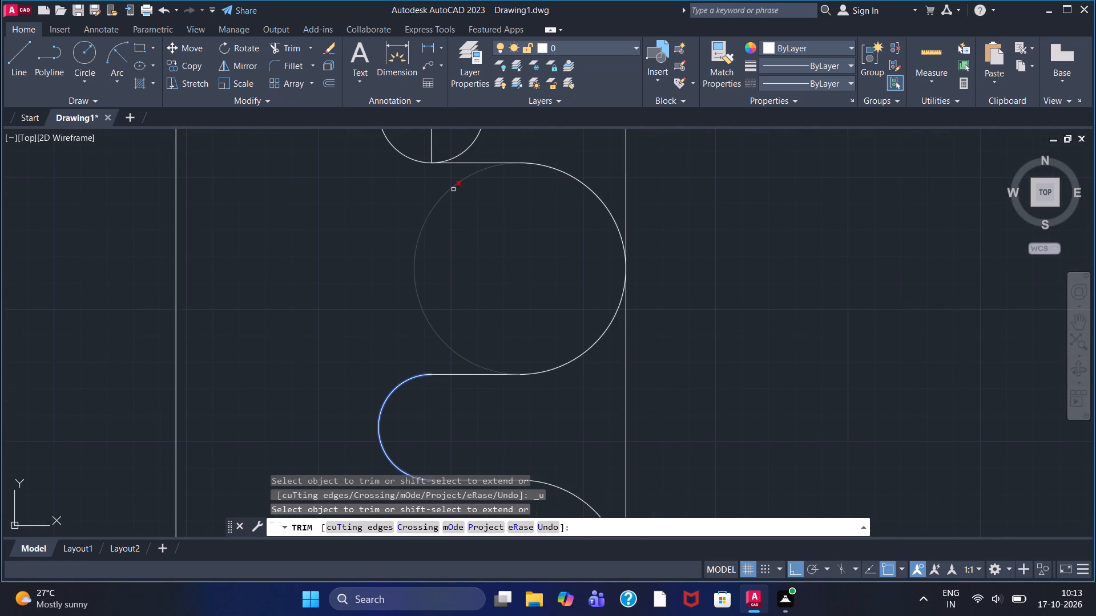
click(453, 189)
Trim the next radius-20 circle's right half and the left side of the overlapping radius-40 circle above it.
scroll(477, 218, up, 1)
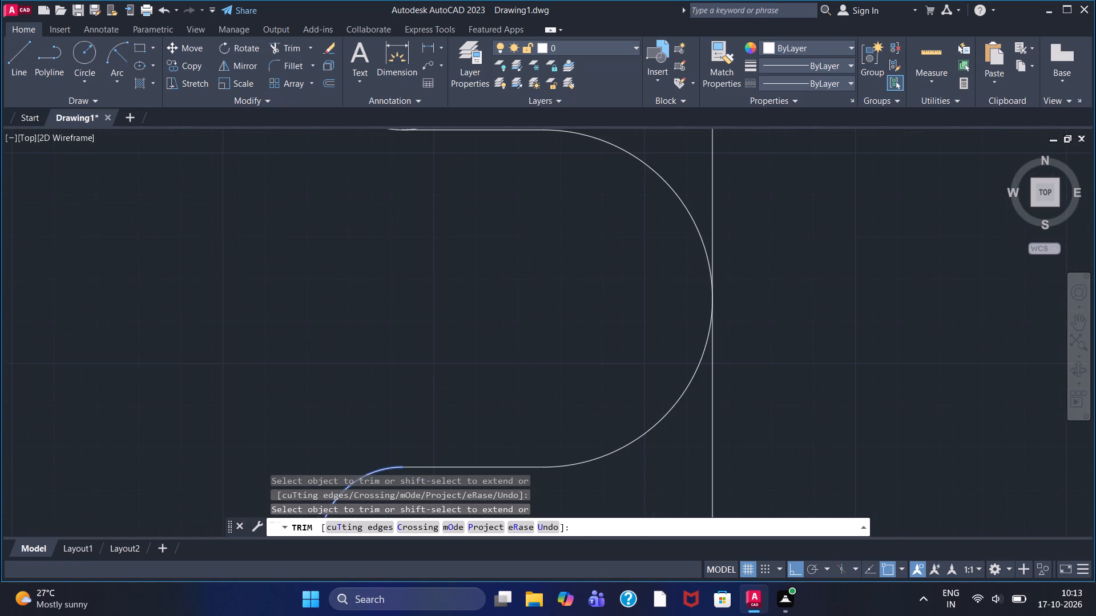
scroll(481, 230, down, 3)
scroll(620, 355, down, 1)
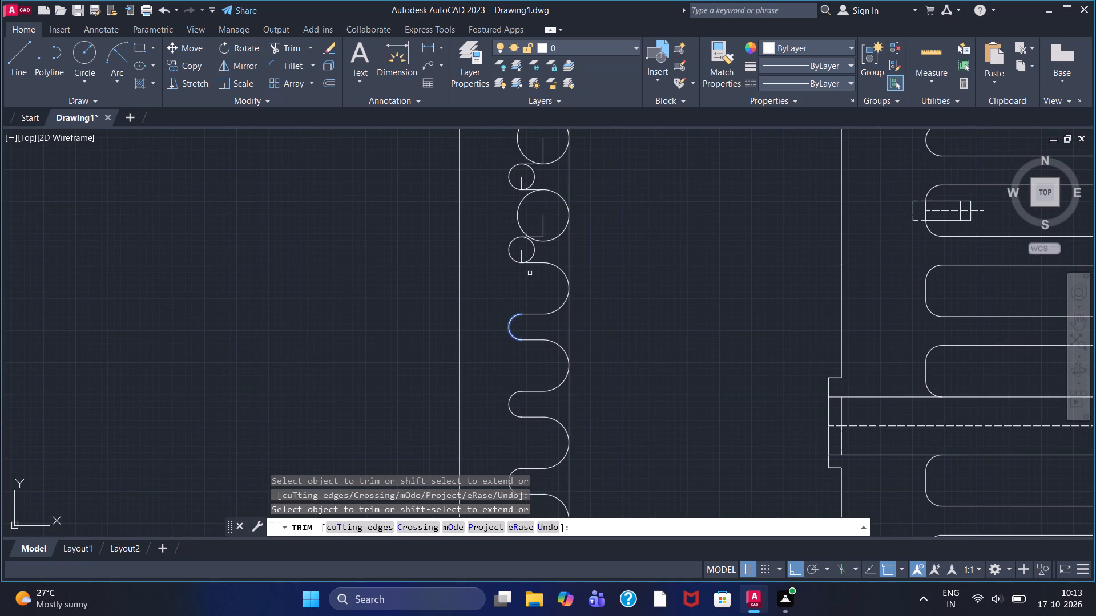
scroll(530, 273, up, 2)
middle_drag(530, 273, 499, 361)
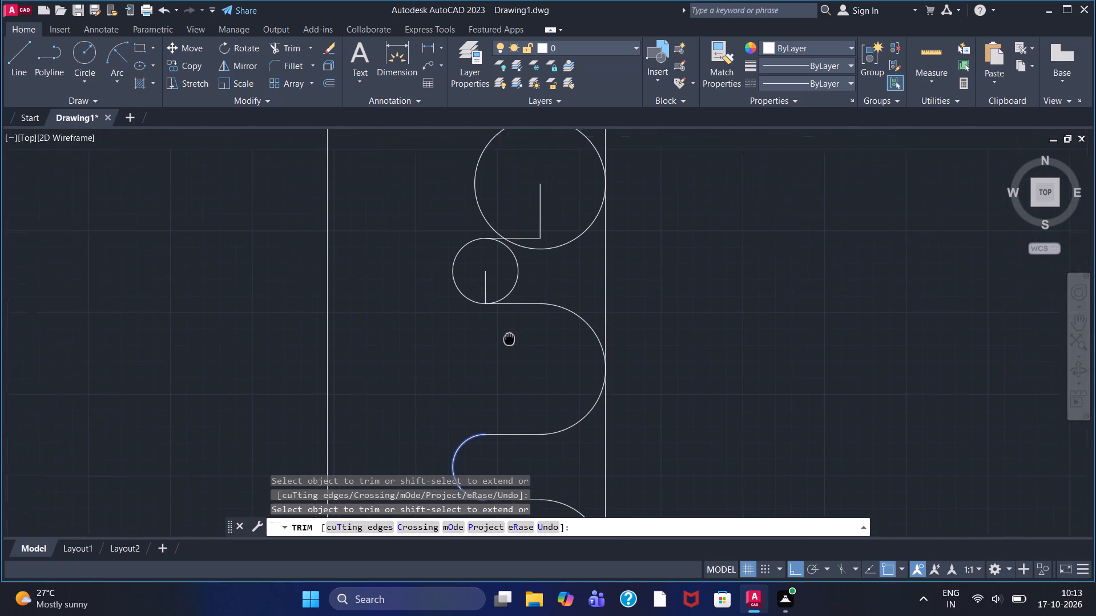
middle_drag(499, 361, 497, 368)
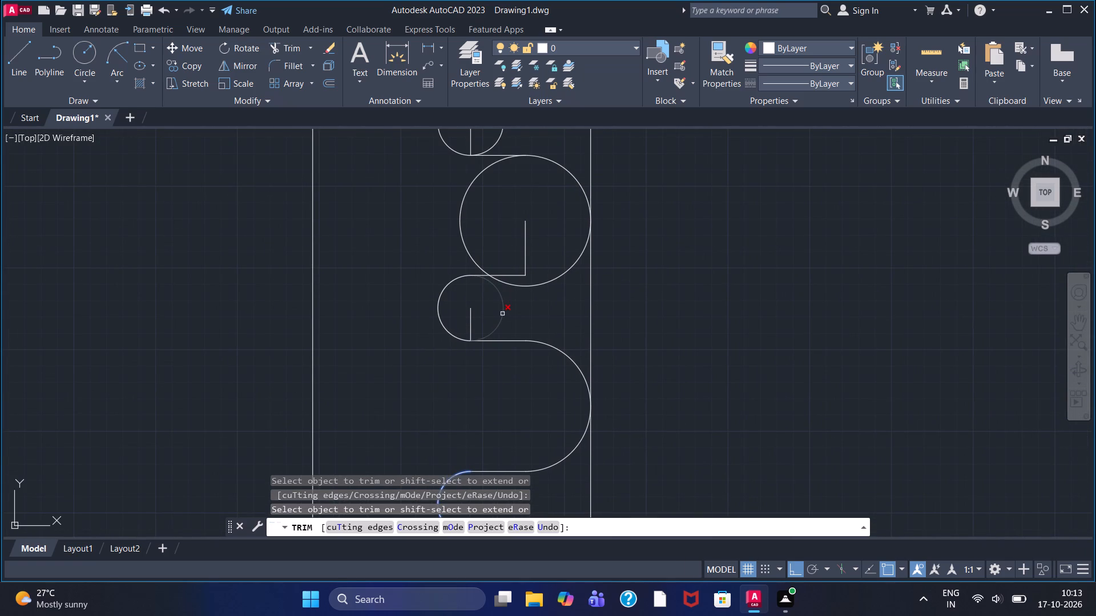
click(502, 314)
click(464, 202)
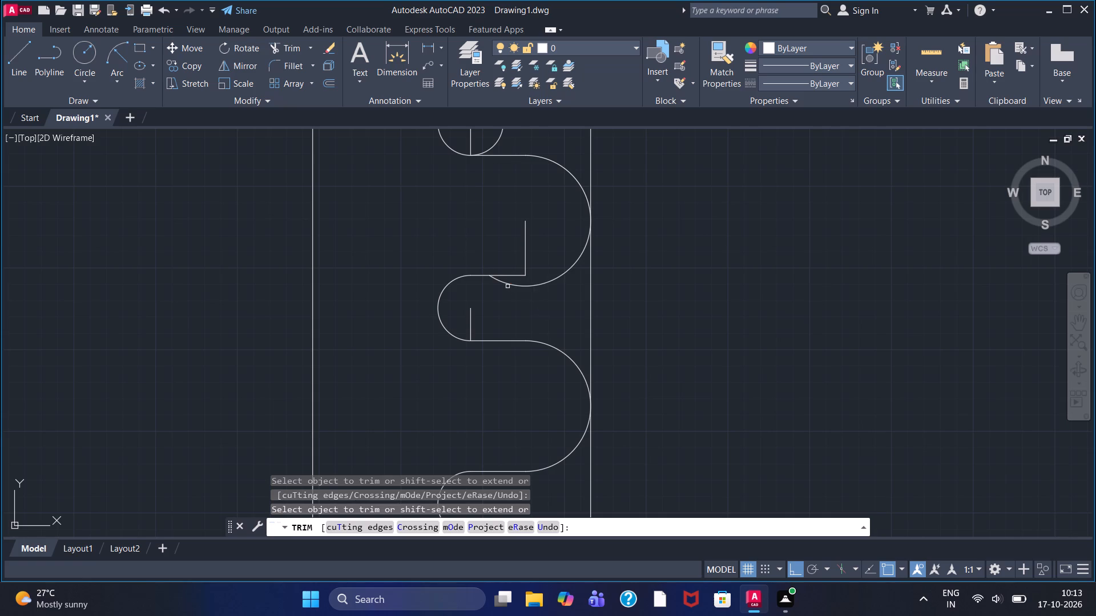
Add a radius dimension to the newly trimmed large arc that overlaps the horizontal line, placing it outside the rectangle.
scroll(507, 286, down, 2)
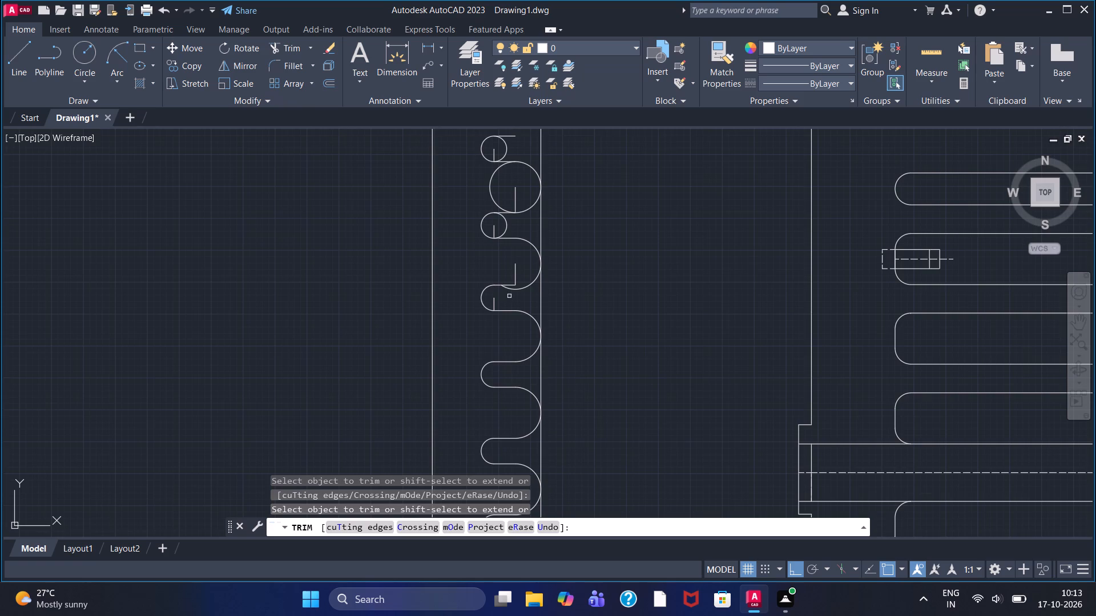
scroll(510, 297, up, 2)
scroll(510, 297, down, 2)
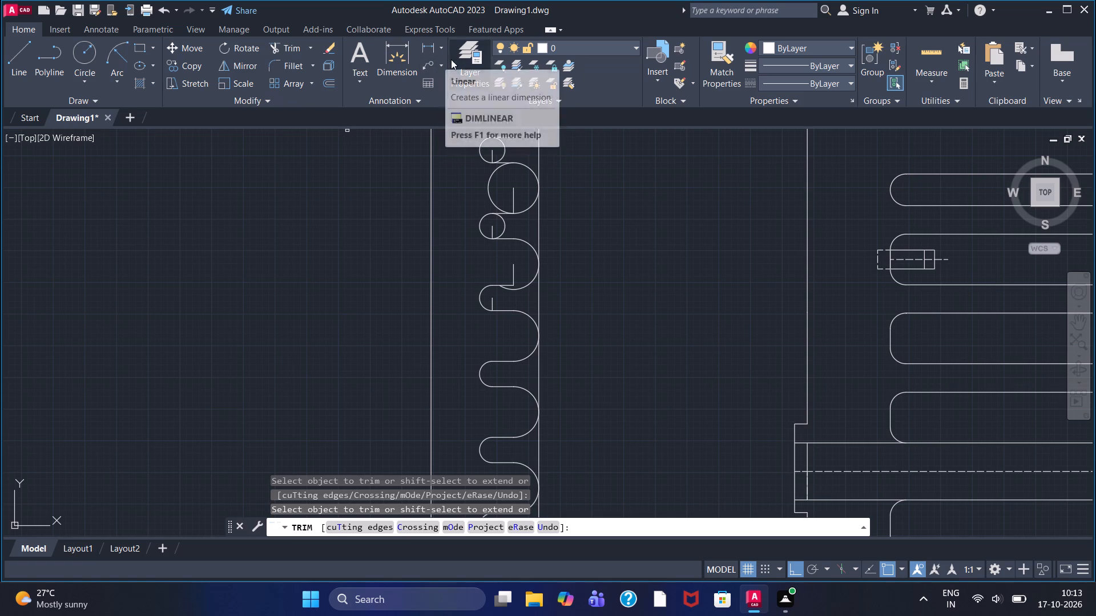
click(442, 45)
click(468, 187)
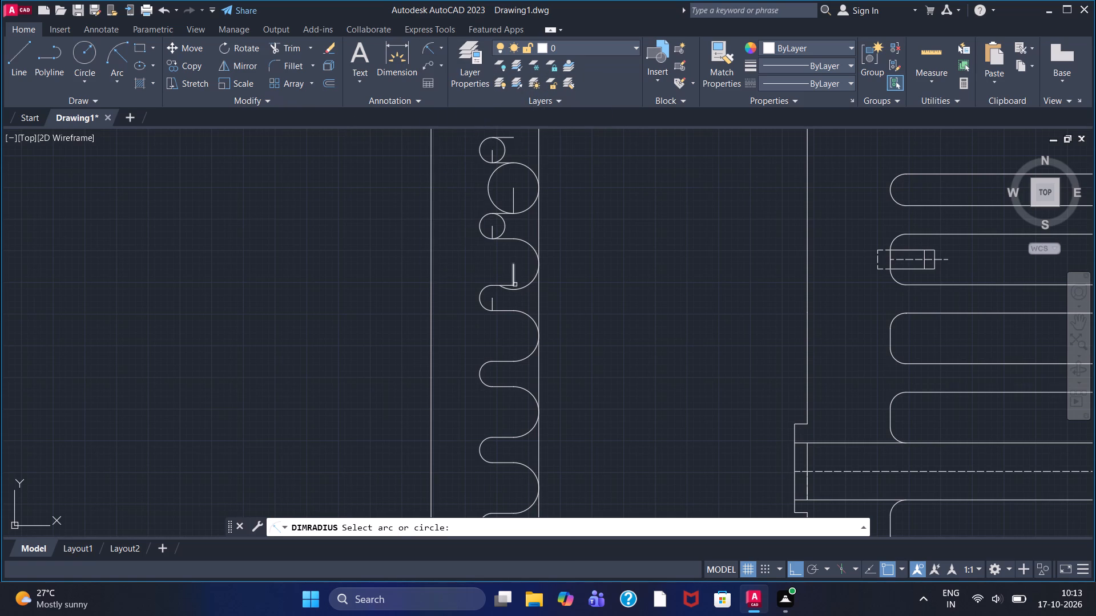
click(523, 287)
click(583, 271)
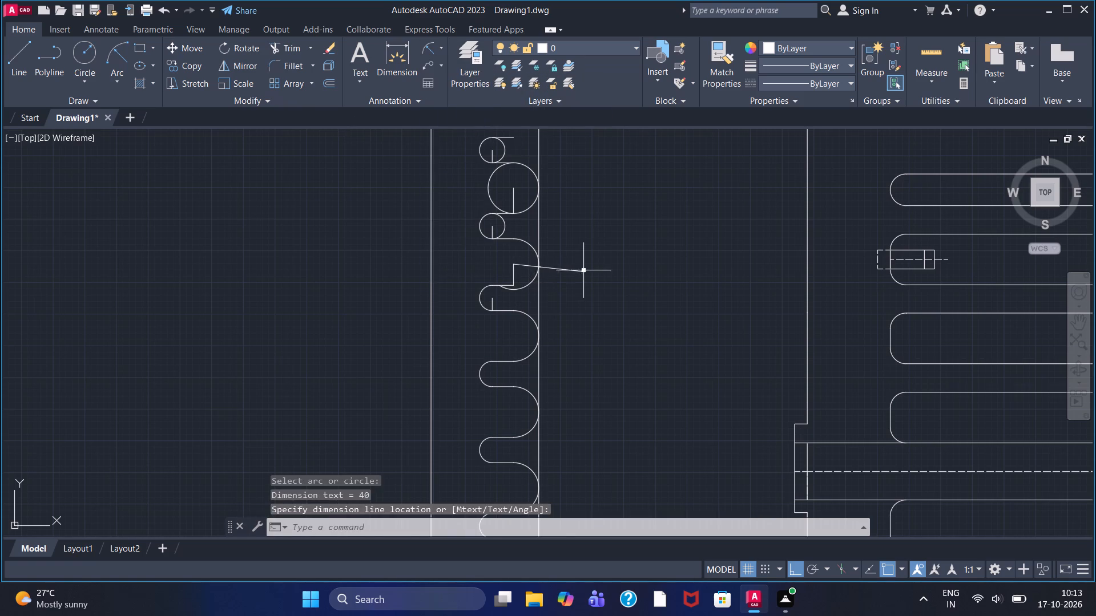
scroll(582, 268, up, 4)
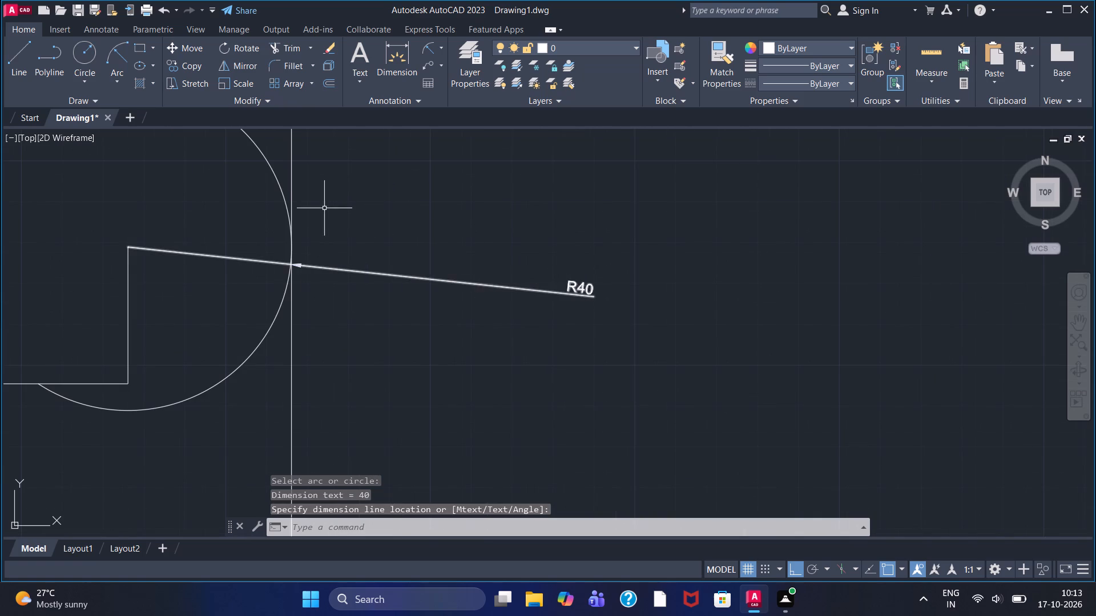
Add a radius dimension to the untrimmed large circle above, placing its text just outside the rectangle's right edge.
middle_drag(333, 202, 448, 443)
scroll(411, 275, down, 1)
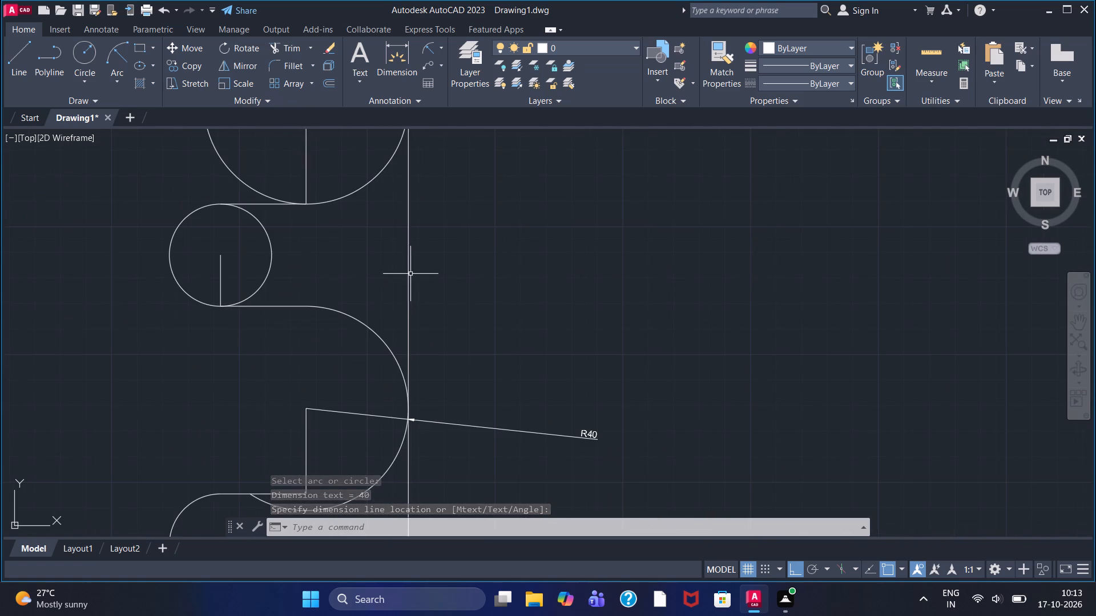
scroll(407, 271, down, 1)
click(425, 49)
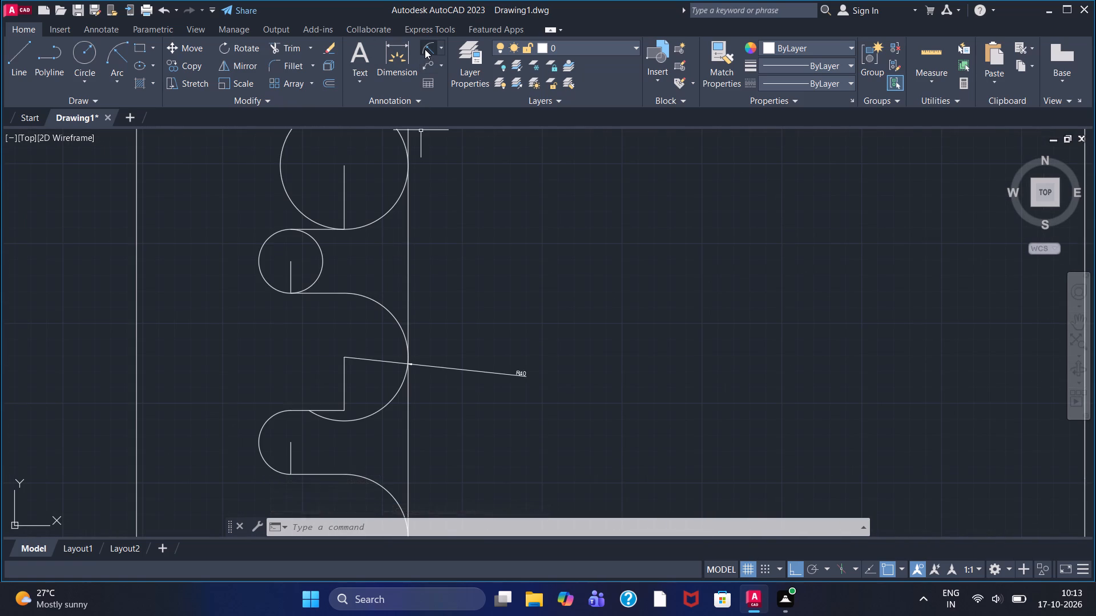
click(397, 197)
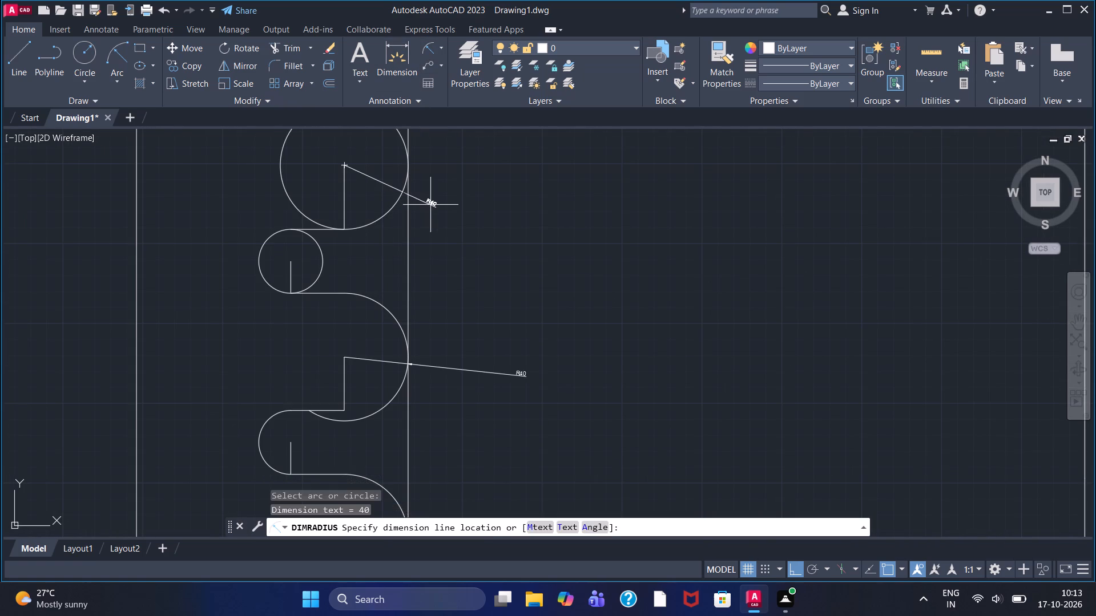
click(432, 205)
scroll(425, 200, up, 2)
scroll(425, 200, down, 1)
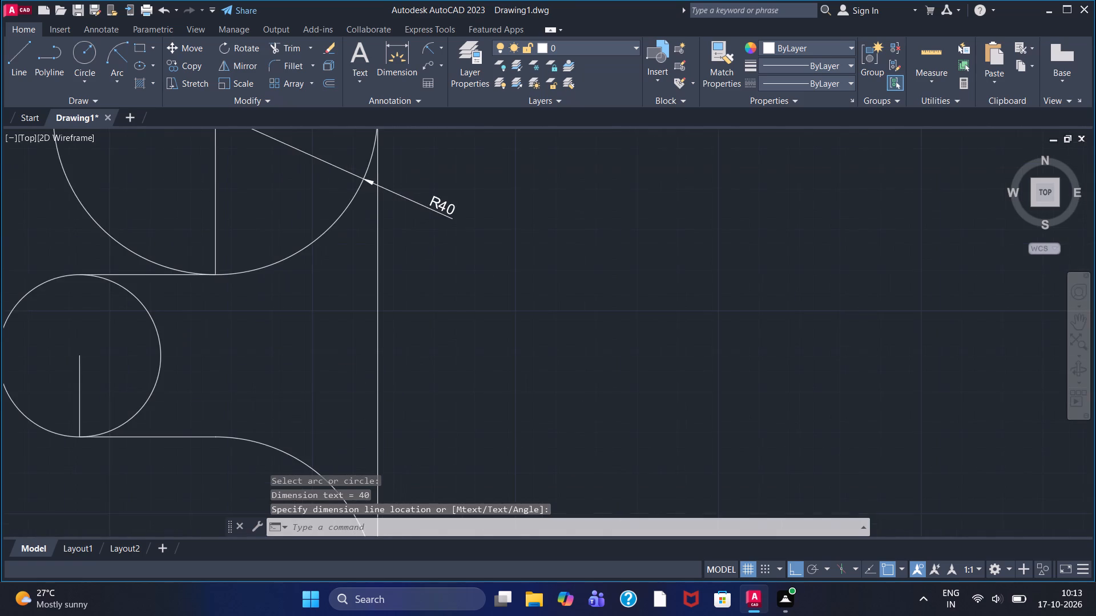
scroll(425, 200, down, 1)
scroll(425, 200, up, 1)
scroll(425, 200, down, 1)
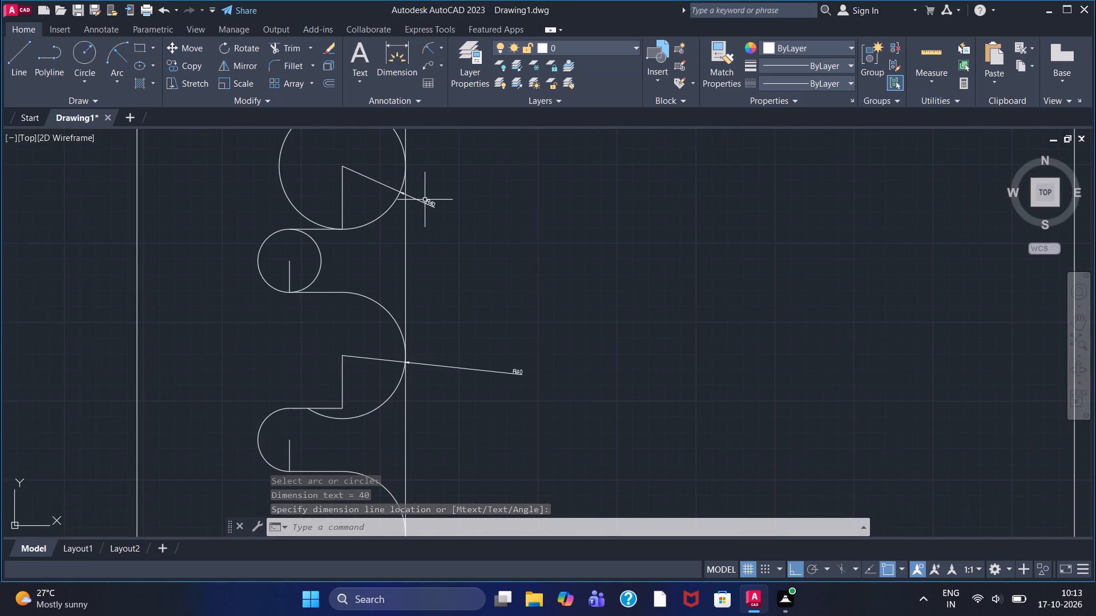
Erase the two radius dimensions from the large circle and the trimmed large arc below it.
click(424, 202)
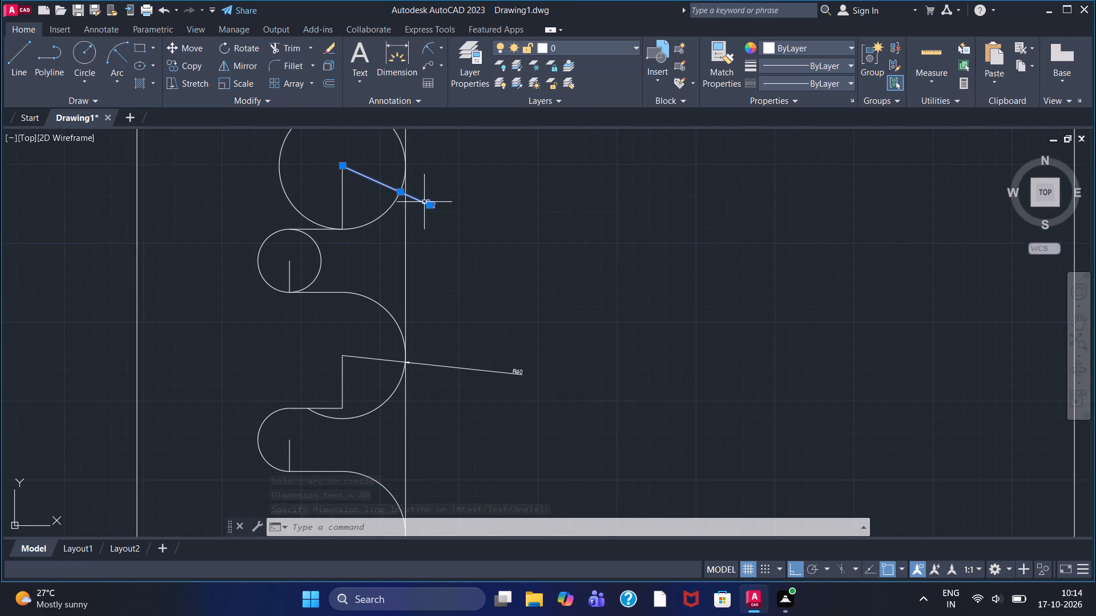
key(Delete)
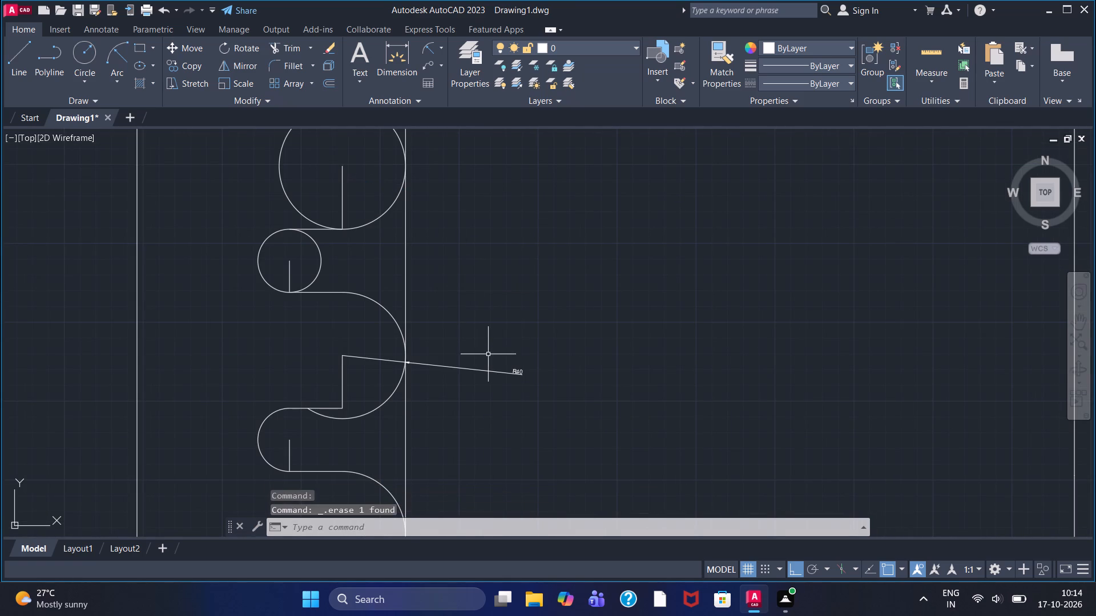
click(503, 372)
key(Delete)
Erase the misaligned large arc that overlaps the horizontal line above the last trimmed small arc.
scroll(438, 268, up, 1)
scroll(438, 268, down, 2)
middle_drag(430, 213, 424, 271)
scroll(398, 406, up, 1)
scroll(400, 404, down, 2)
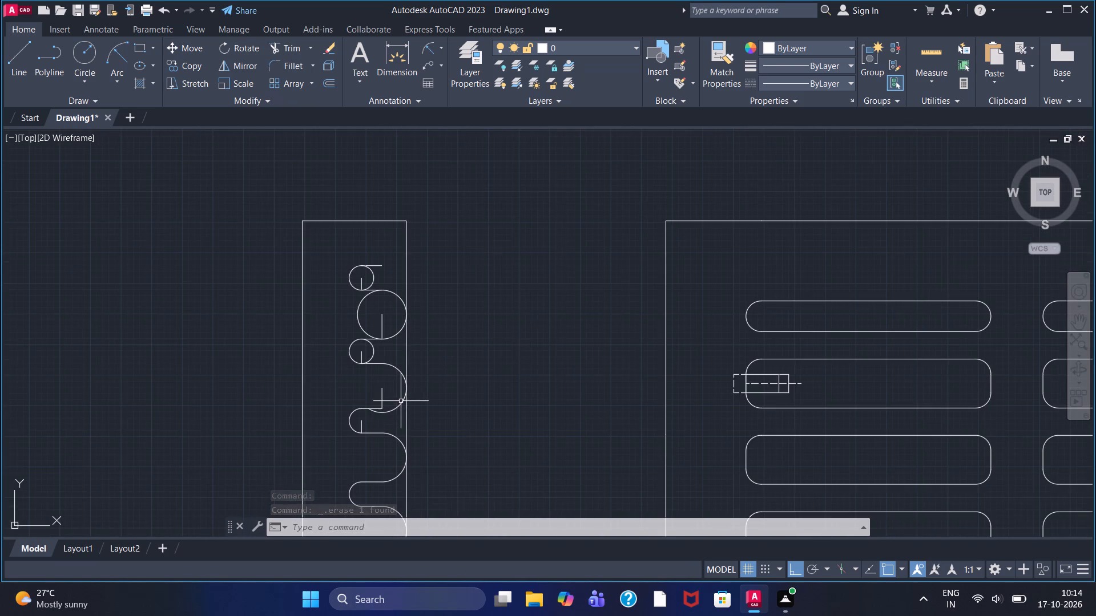
scroll(405, 399, up, 2)
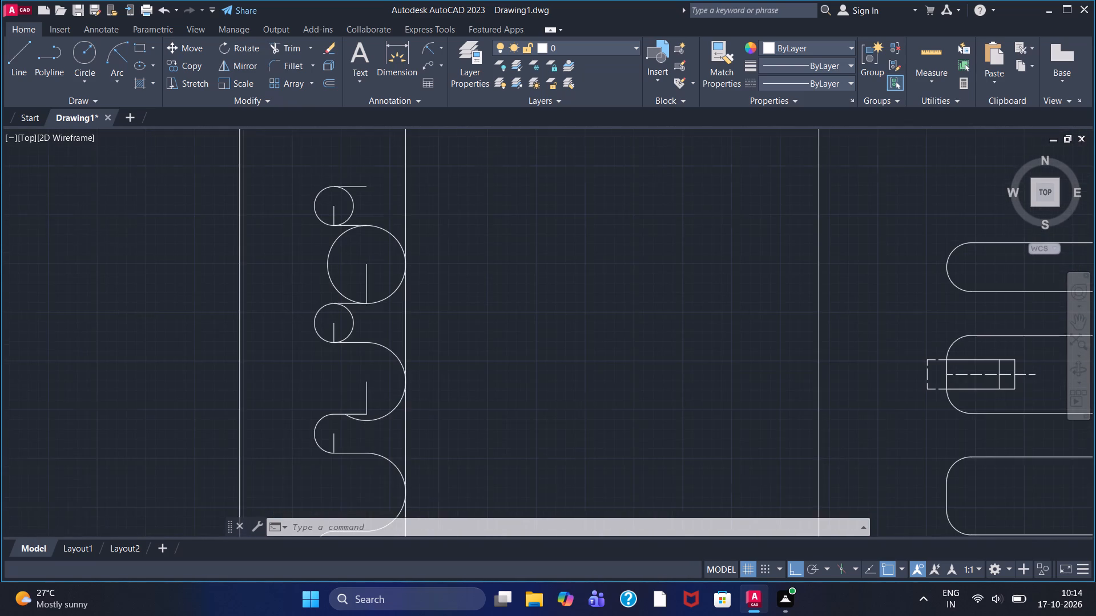
scroll(405, 399, up, 1)
scroll(405, 399, down, 2)
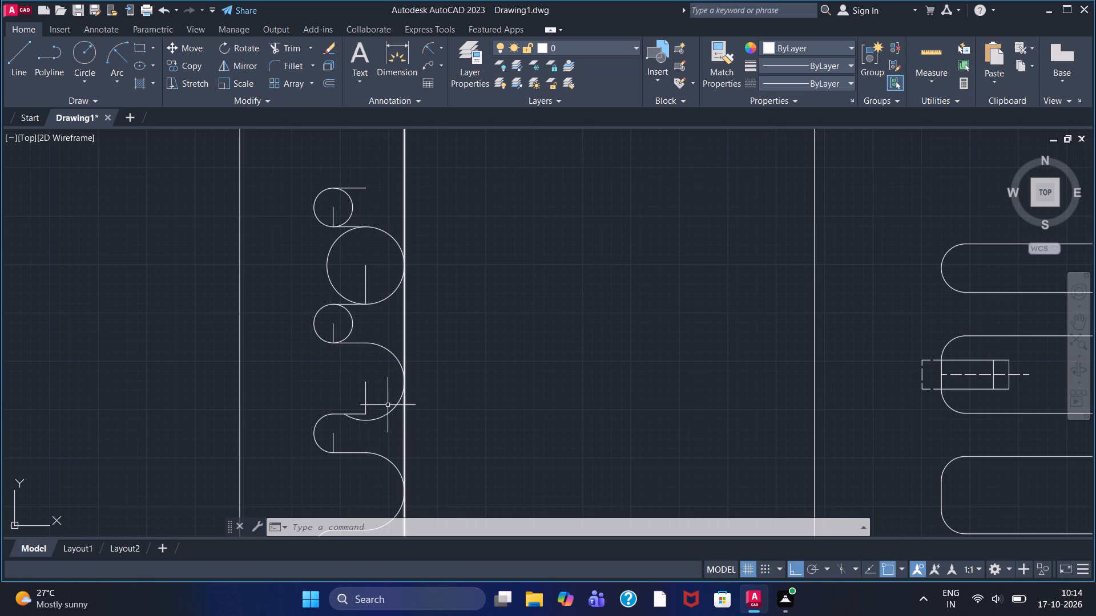
click(378, 418)
key(Delete)
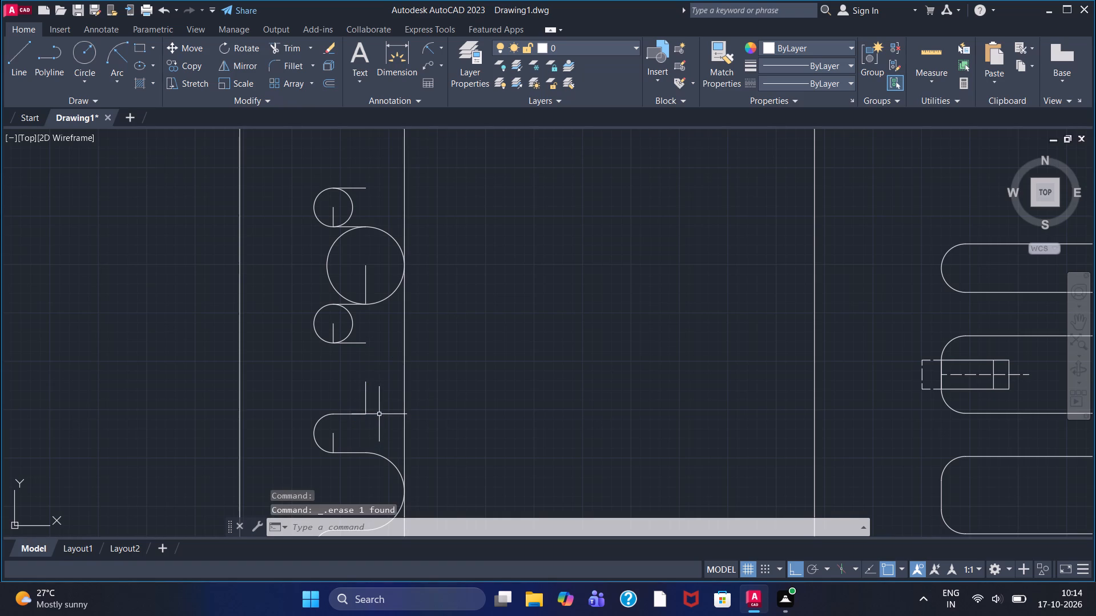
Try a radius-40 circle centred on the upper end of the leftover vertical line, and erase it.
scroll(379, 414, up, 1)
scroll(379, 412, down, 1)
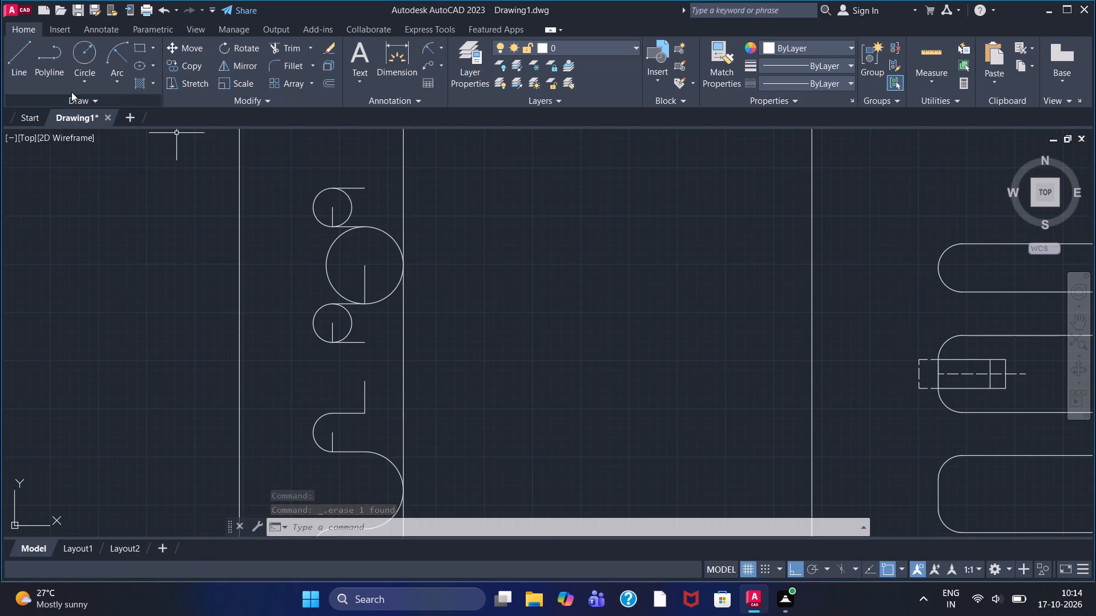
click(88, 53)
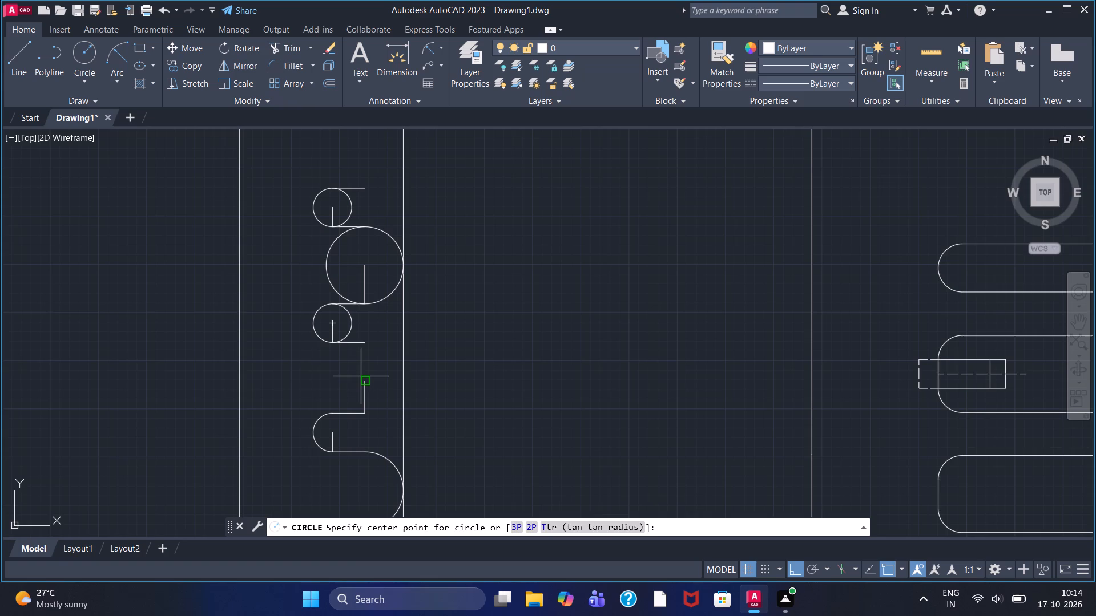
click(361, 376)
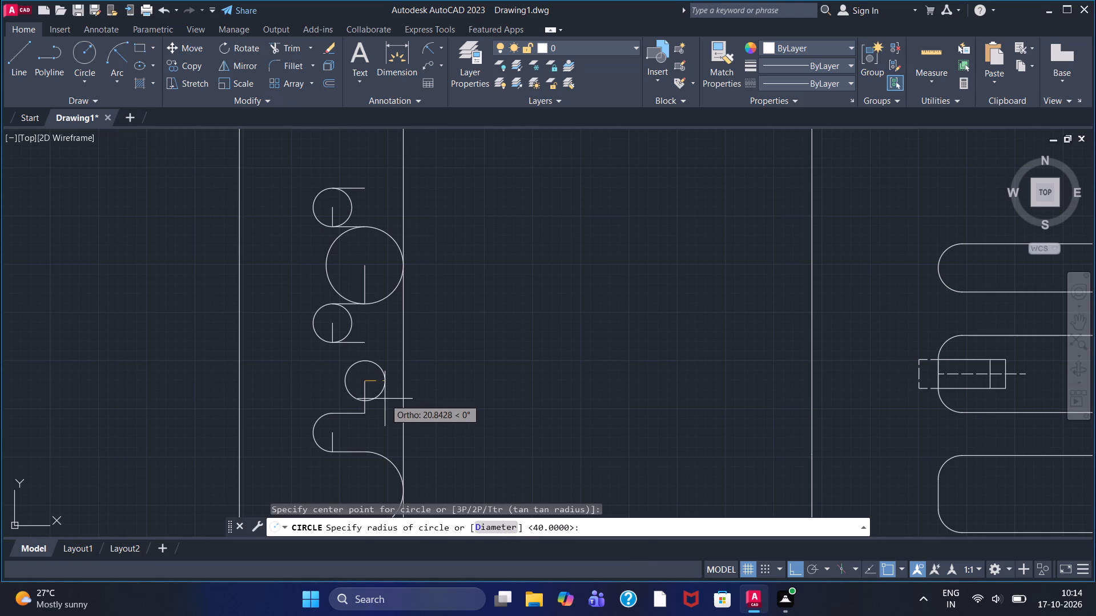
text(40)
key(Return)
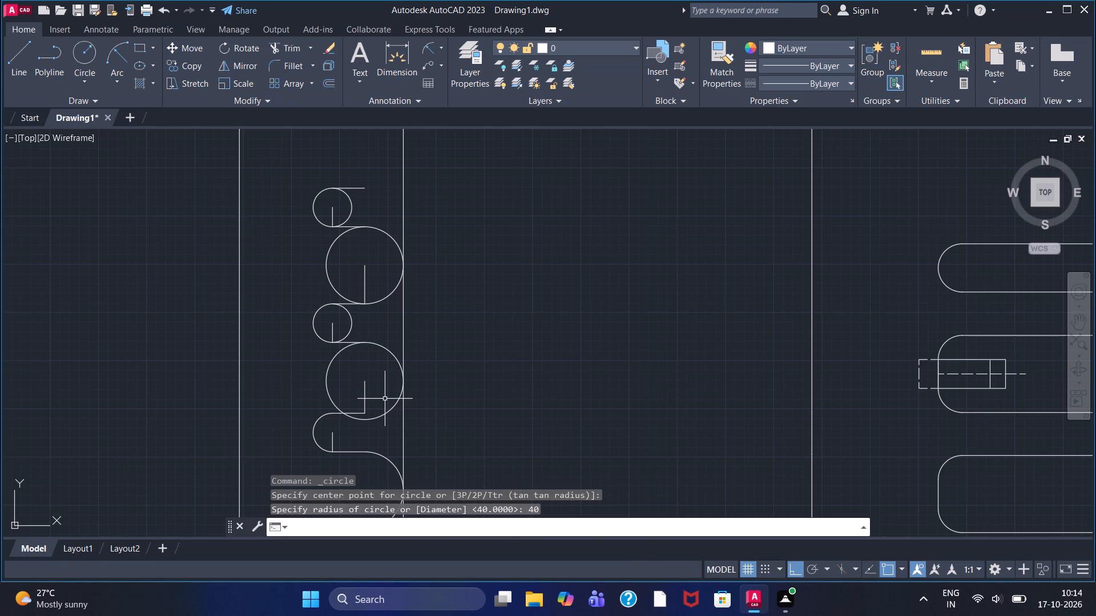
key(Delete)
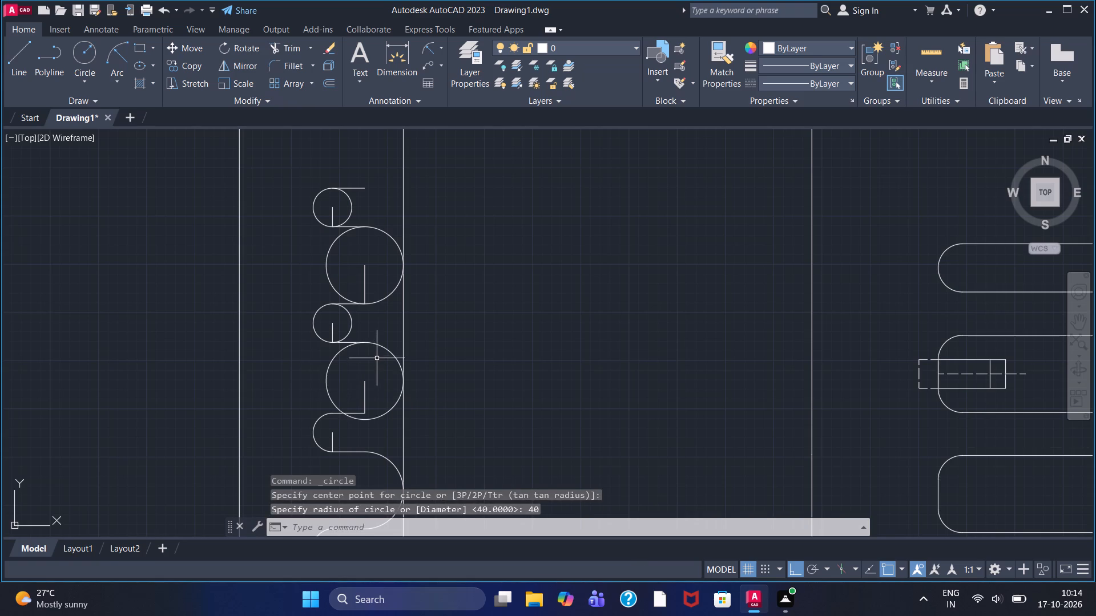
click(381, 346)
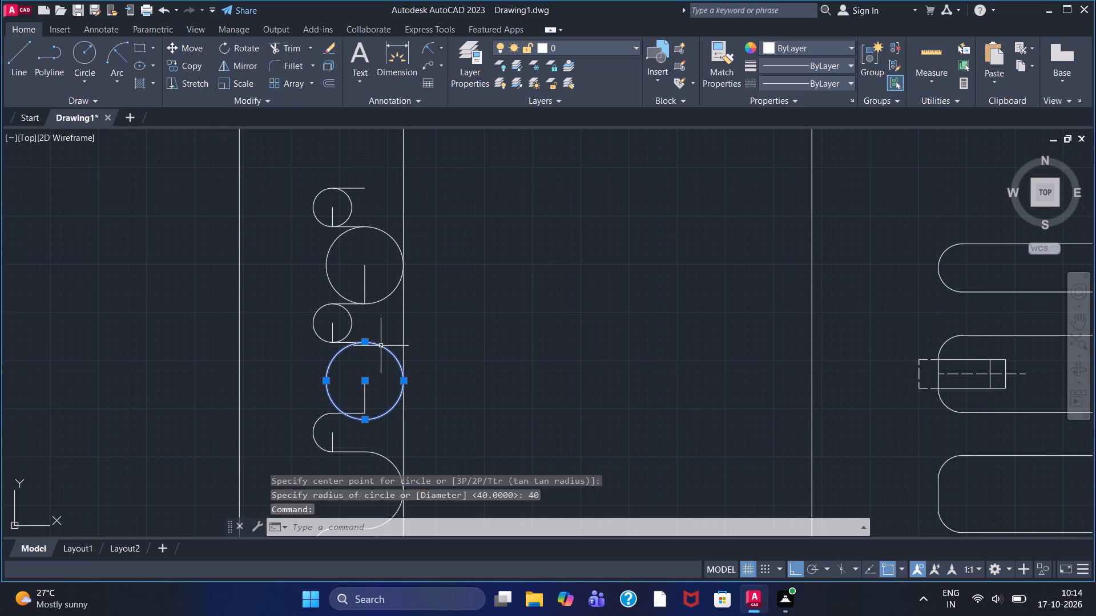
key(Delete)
Replace the leftover vertical line with a 40-unit line drawn upward from the free end of the small arc's horizontal line.
double_click(366, 403)
key(Delete)
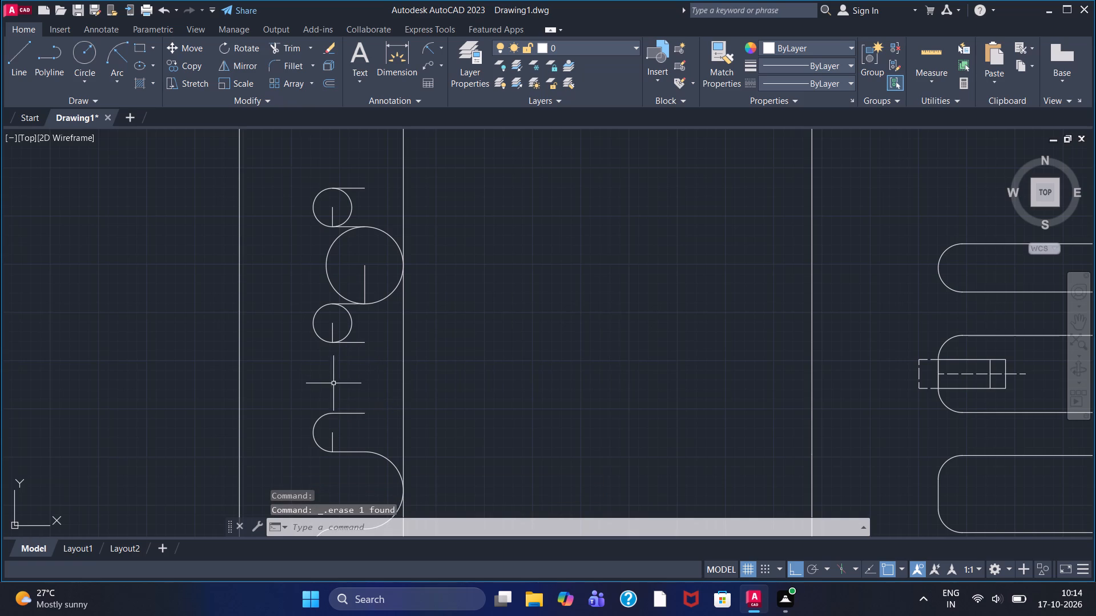
click(23, 61)
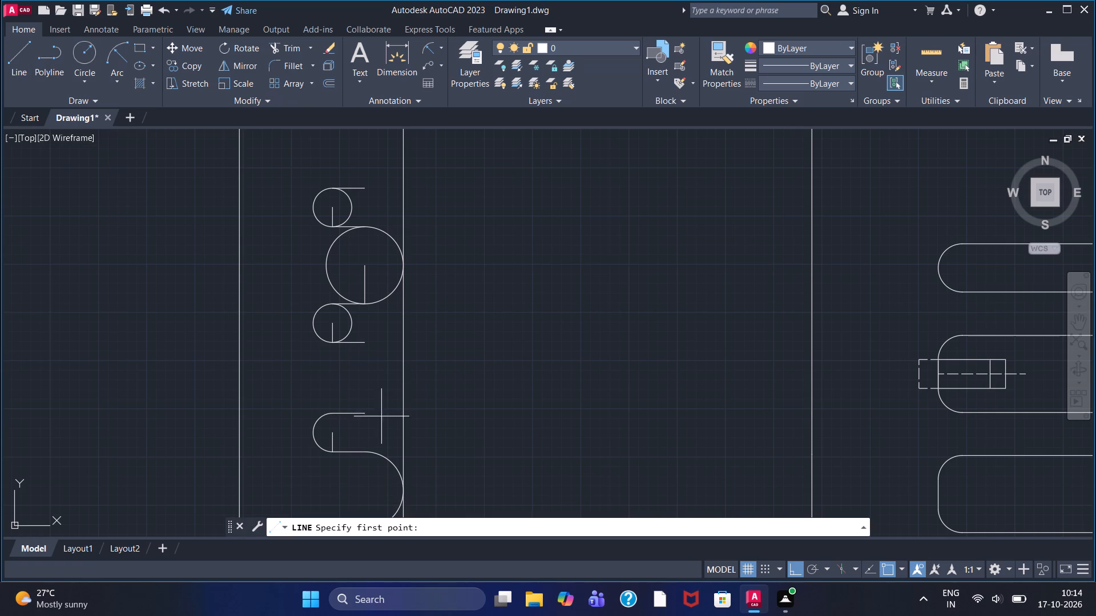
click(368, 412)
text(40)
key(Return)
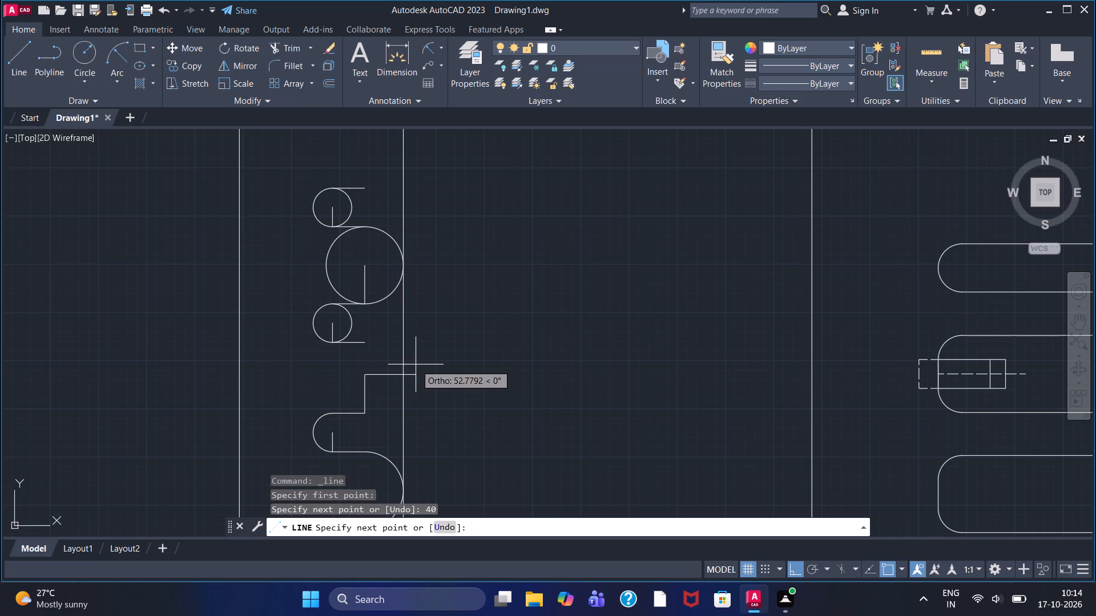
right_click(416, 364)
click(437, 375)
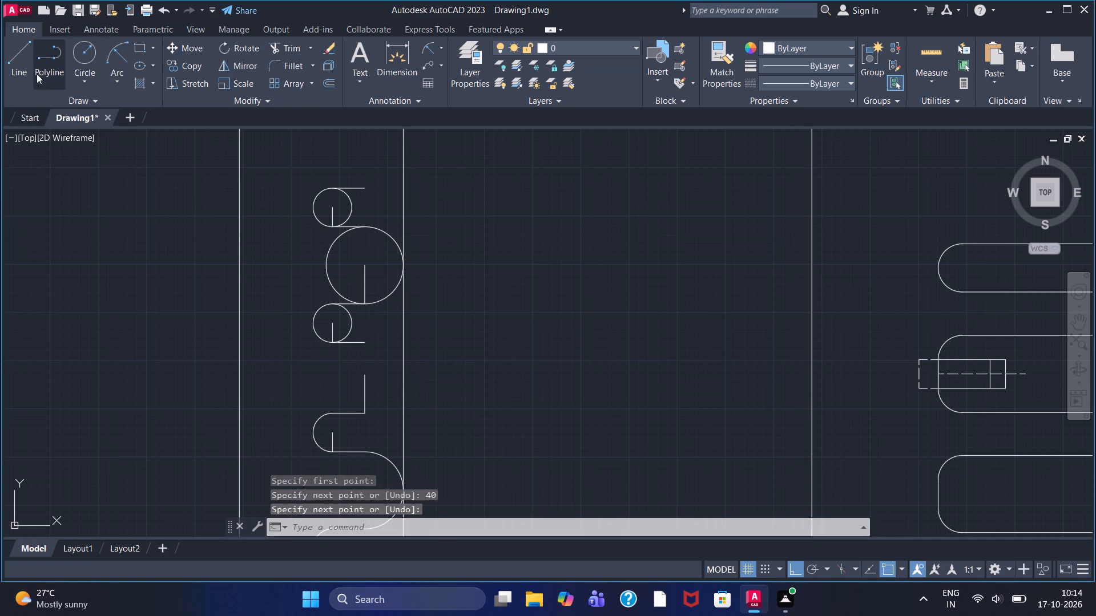
Draw a radius-40 circle centred on the upper end of the new 40-unit vertical line.
click(88, 55)
click(362, 376)
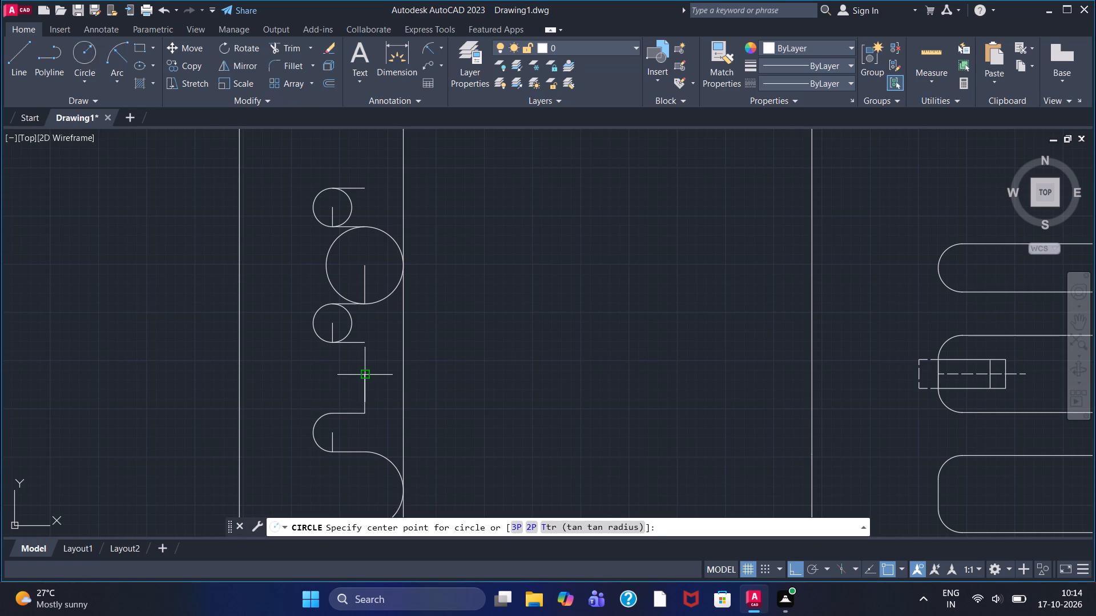
text(40)
key(Return)
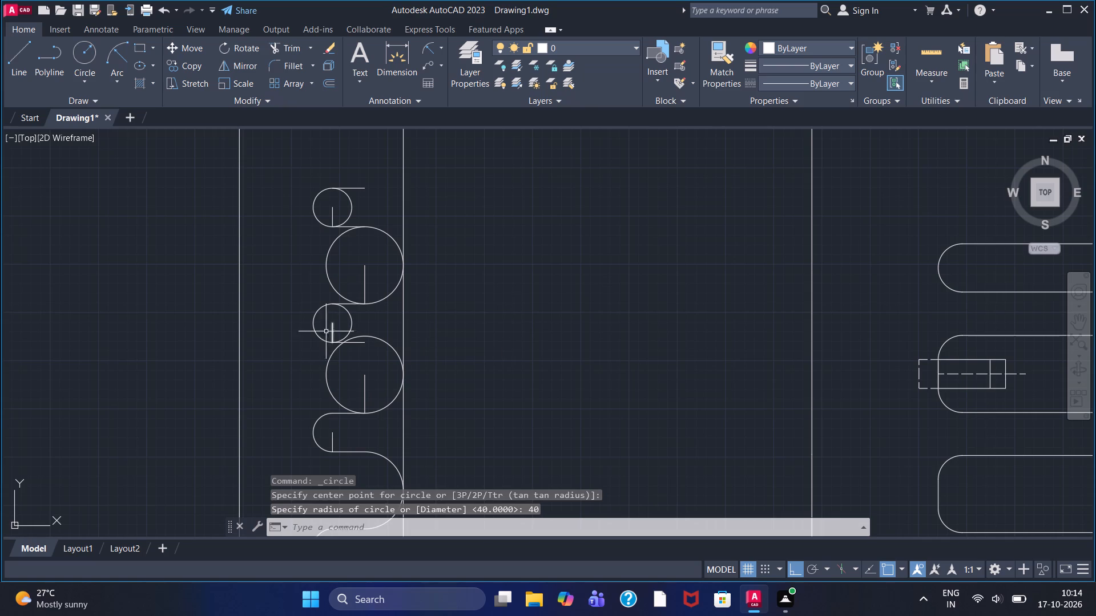
Erase the small circle directly above the new circle, along with its vertical centre line and lower horizontal line.
click(317, 311)
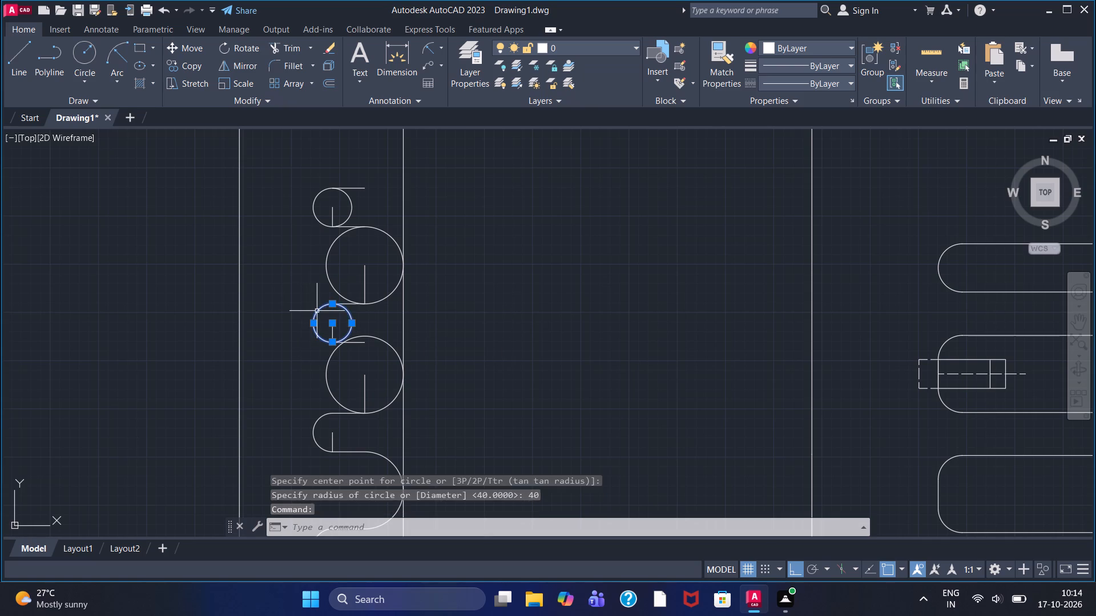
key(Delete)
click(332, 331)
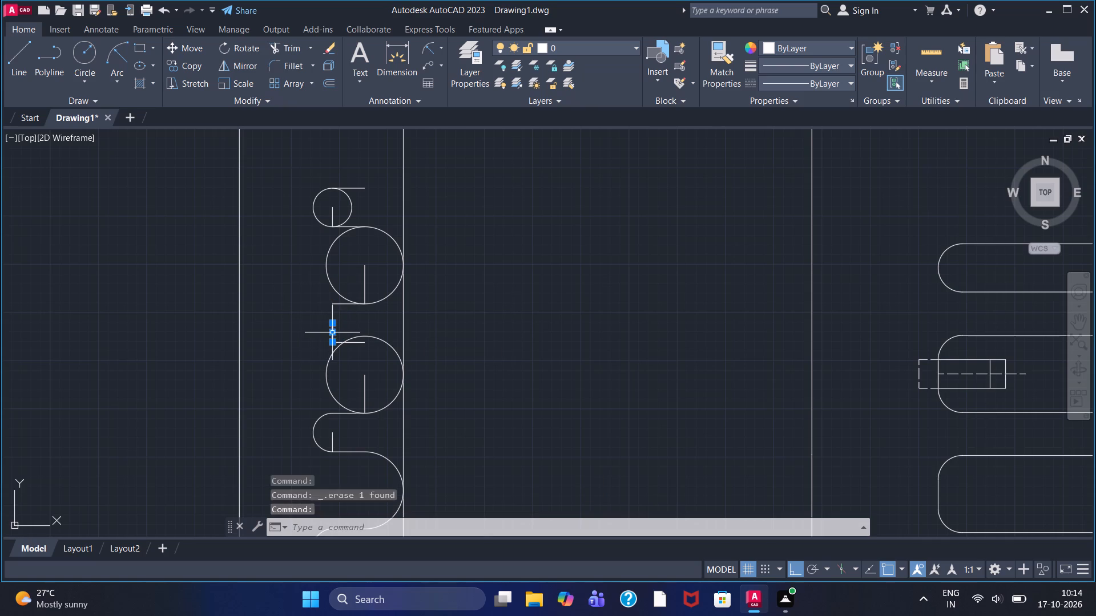
key(Delete)
click(356, 343)
key(Delete)
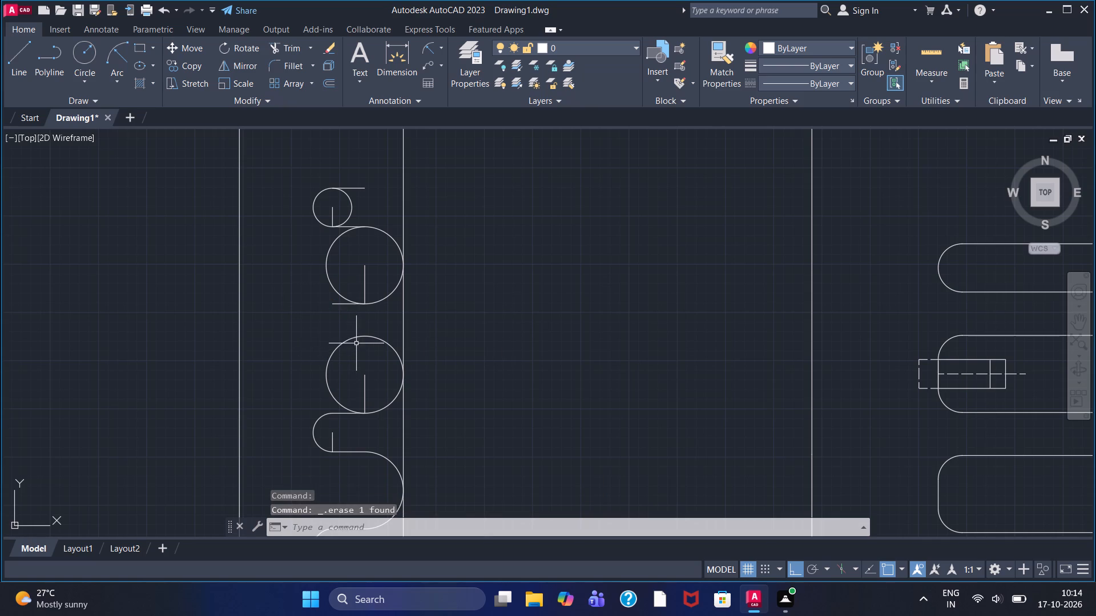
Draw a 33.47-unit horizontal line leftward from the top quadrant of the new radius-40 circle.
click(21, 71)
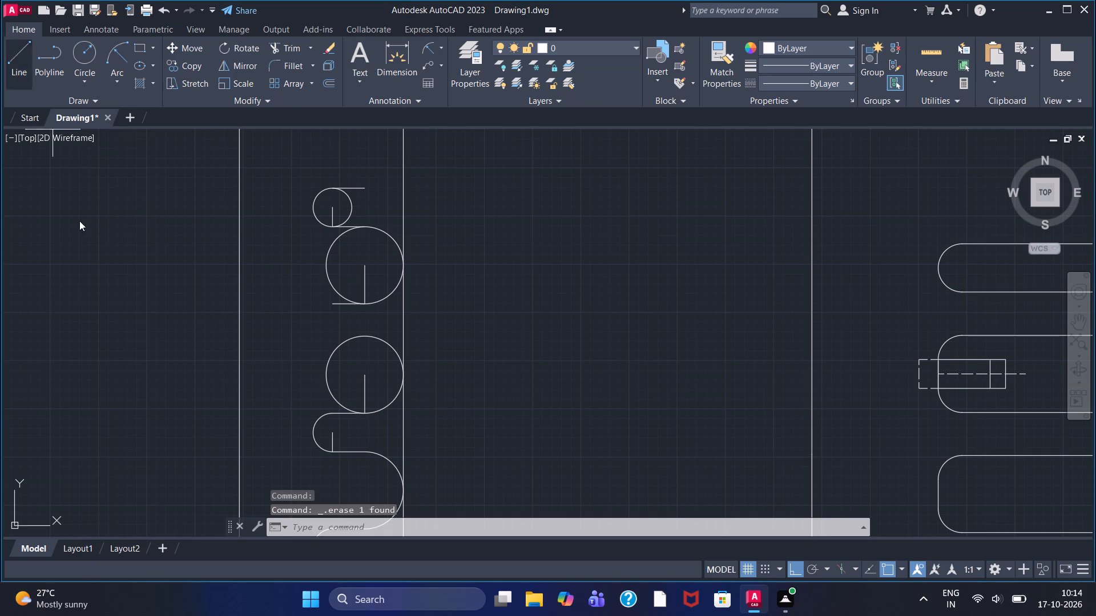
click(365, 336)
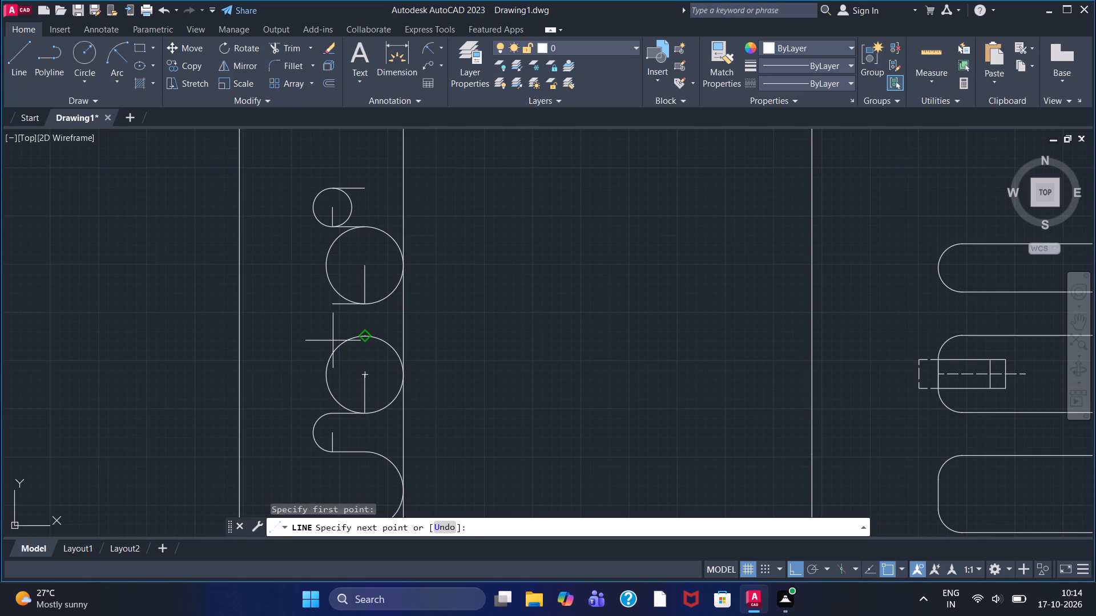
text(33.47)
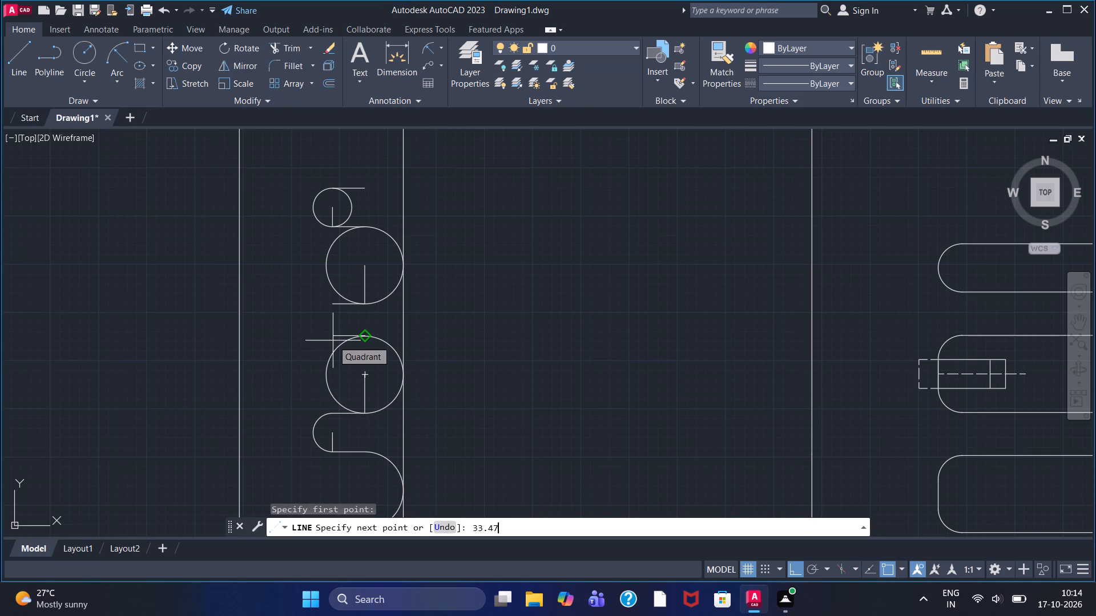
key(Return)
key(Escape)
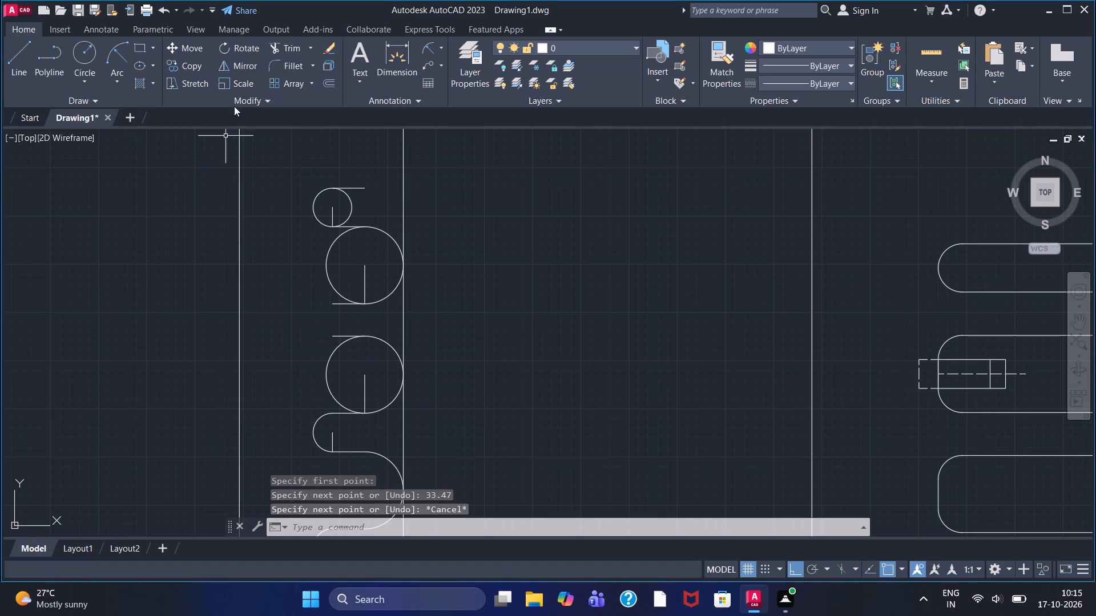
Trim the left half of the new radius-40 circle between its upper and lower horizontal lines.
click(285, 46)
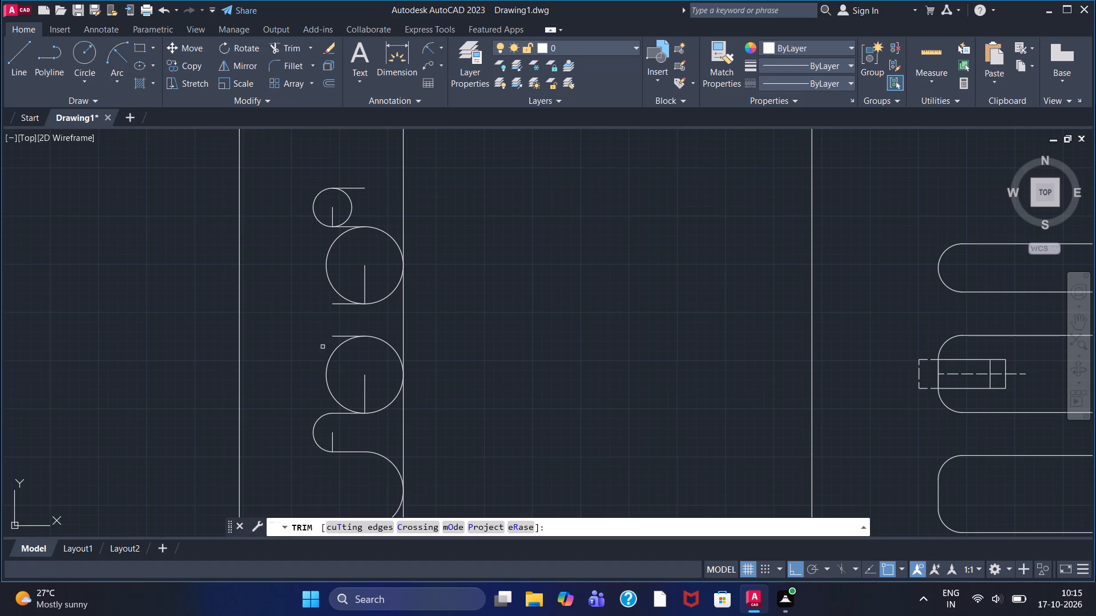
click(332, 358)
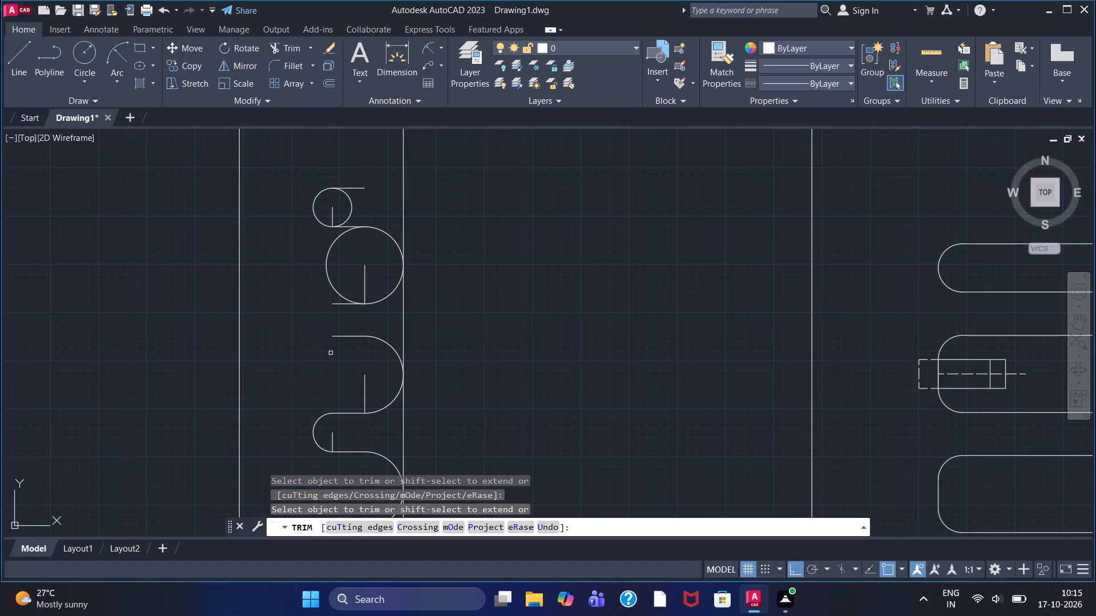
Remove the remaining upper large circle, top small circle and all their construction lines above the gap using Trim.
click(339, 306)
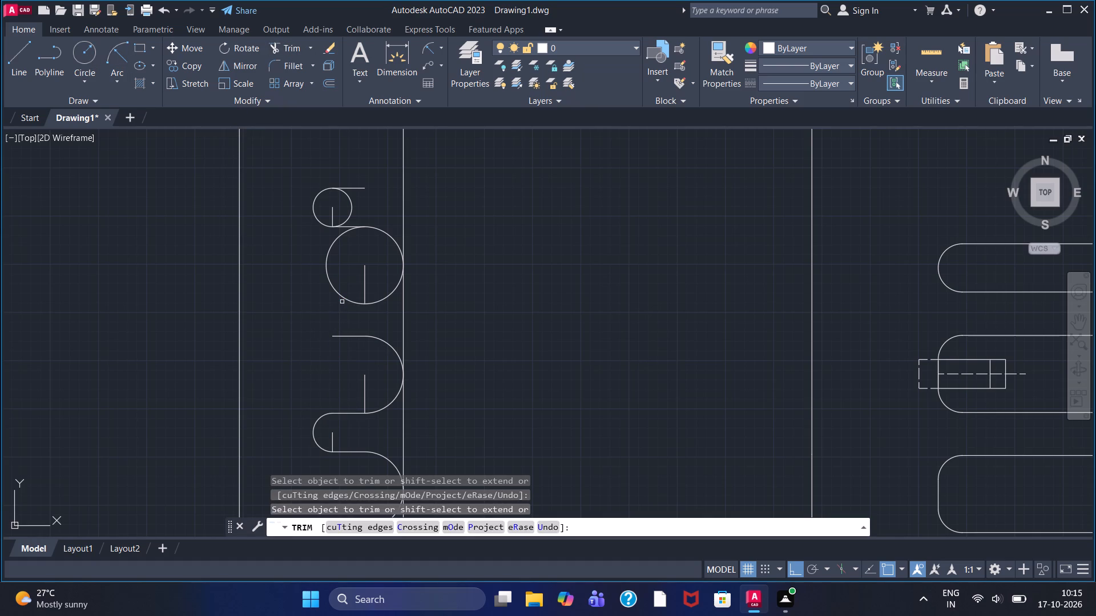
click(345, 300)
click(365, 285)
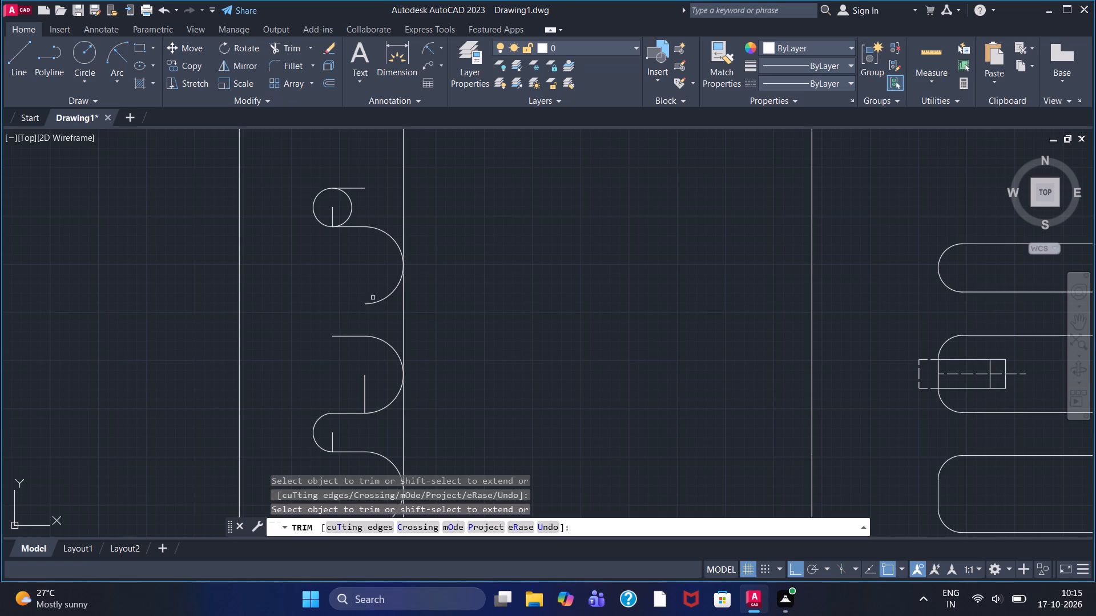
click(377, 302)
click(389, 235)
click(349, 228)
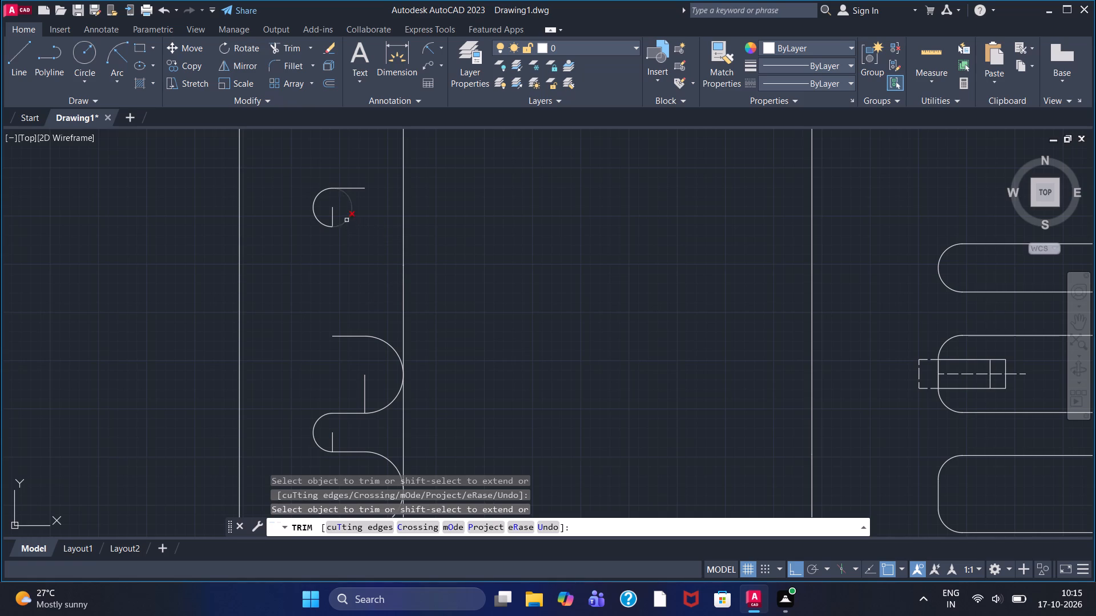
click(346, 220)
click(332, 217)
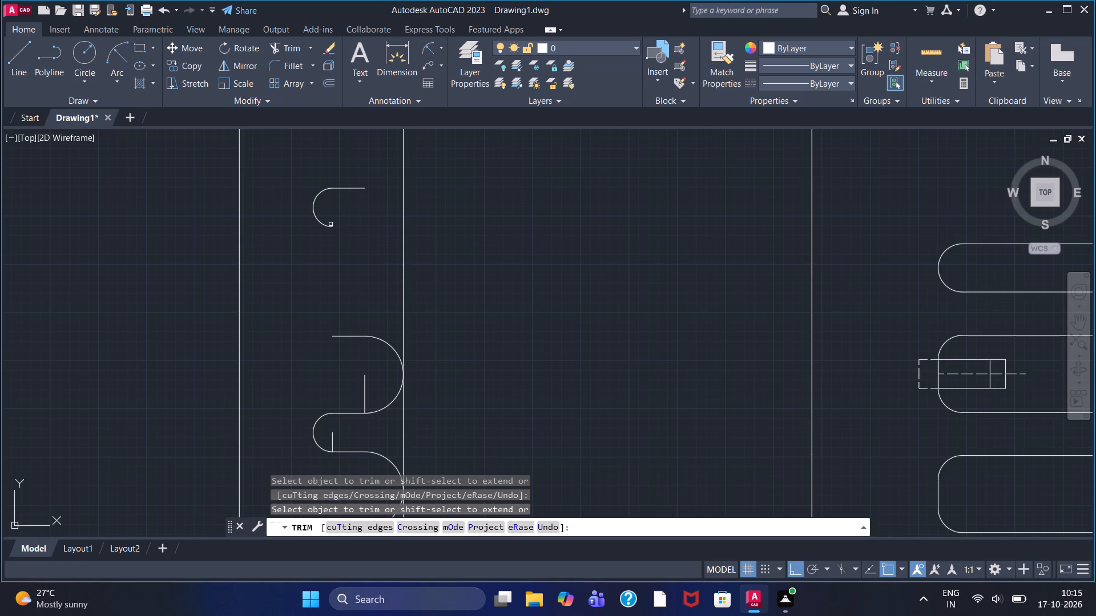
click(331, 225)
click(356, 189)
Draw a 20-unit vertical line up from the left end of the wavy profile's top line and a radius-20 circle centred on its upper end.
click(32, 71)
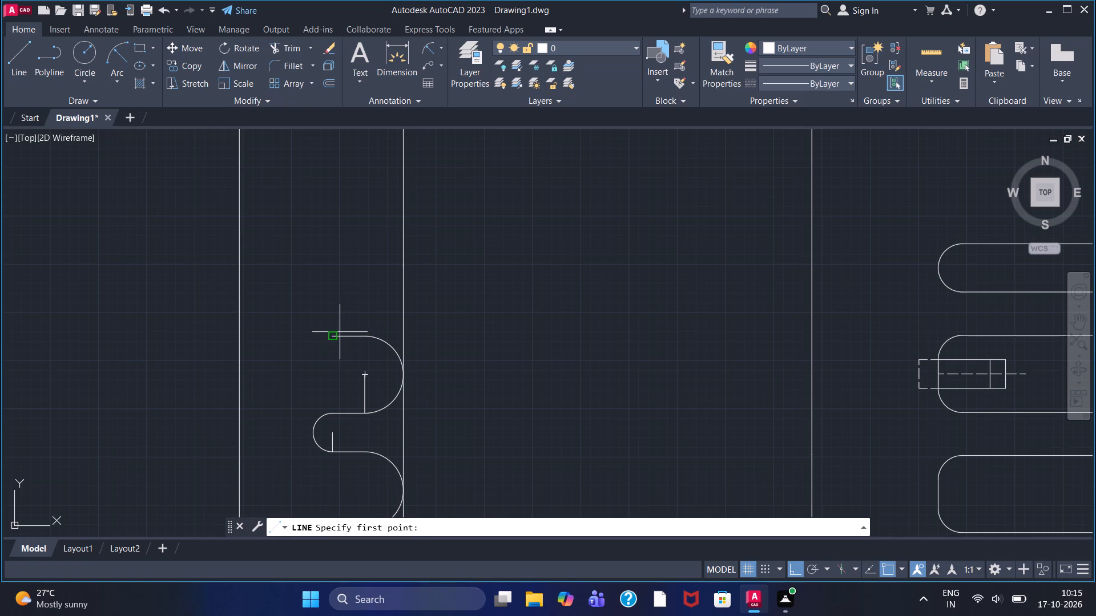
drag(339, 332, 339, 322)
text(20)
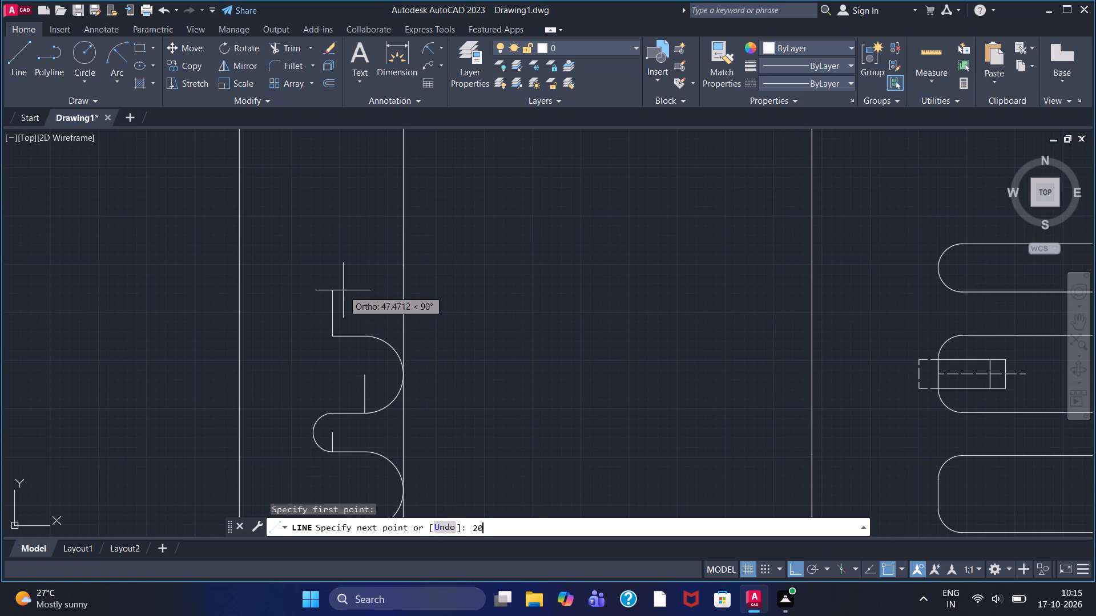
key(Return)
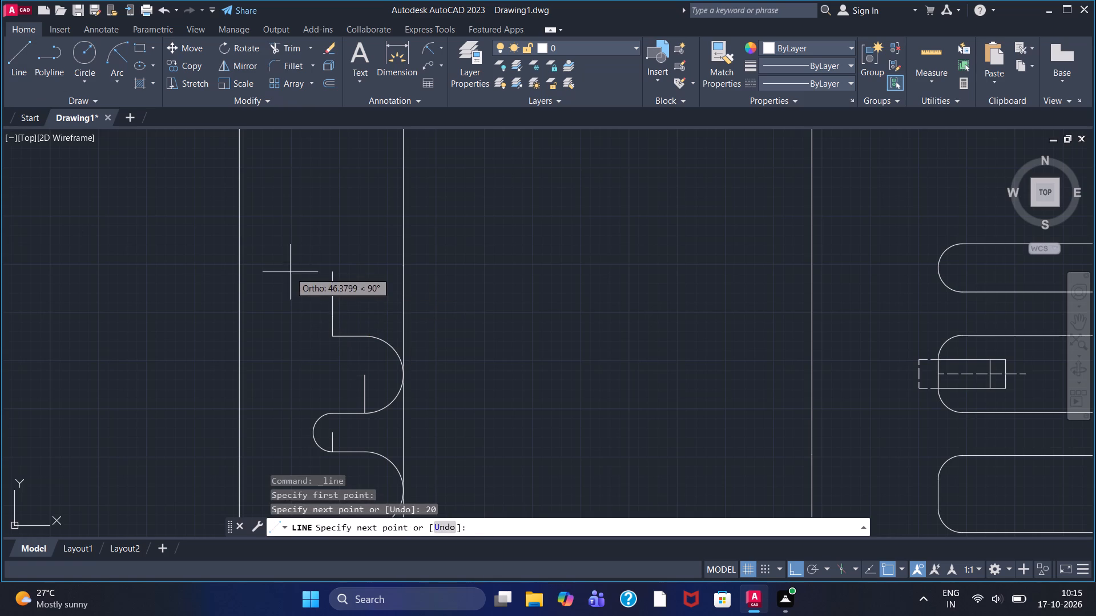
click(102, 63)
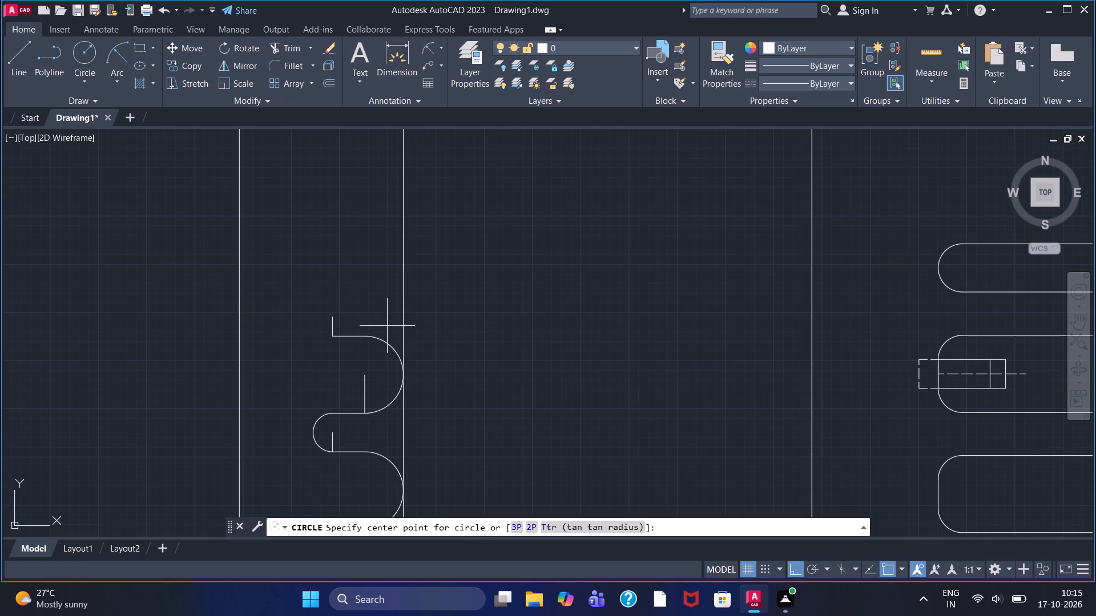
click(331, 310)
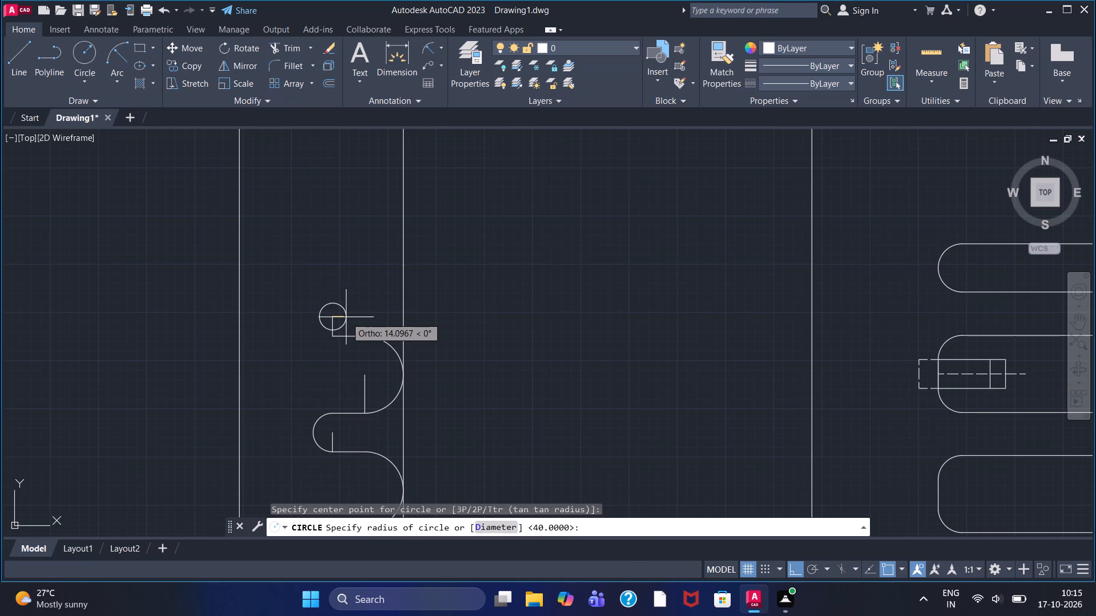
text(20)
key(Return)
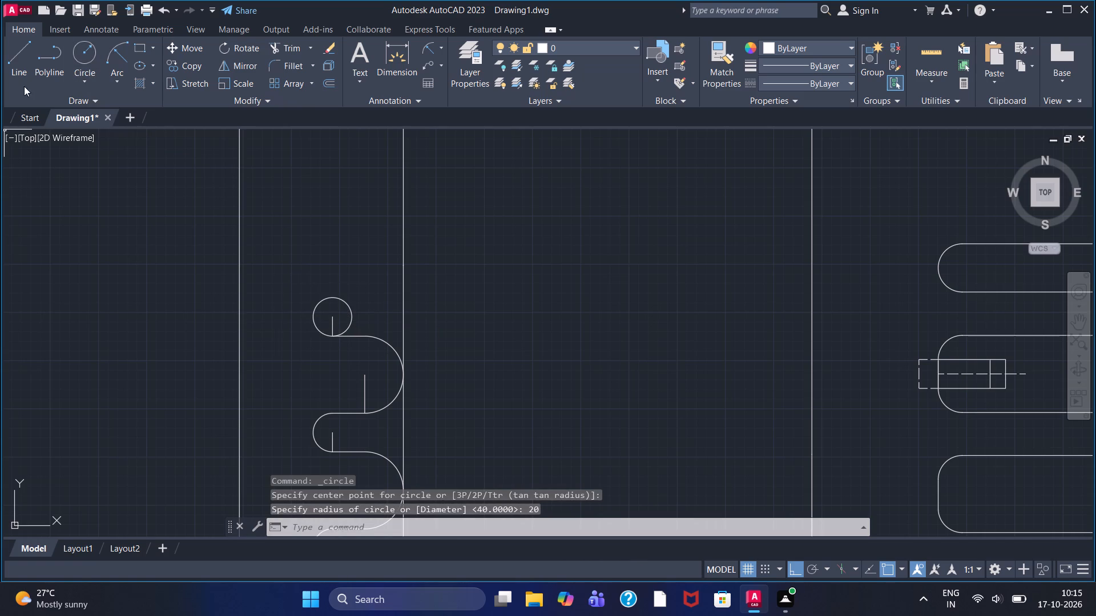
Draw a 33.47-unit line rightward from the new radius-20 circle's top quadrant, continuing 40 units straight up.
click(28, 71)
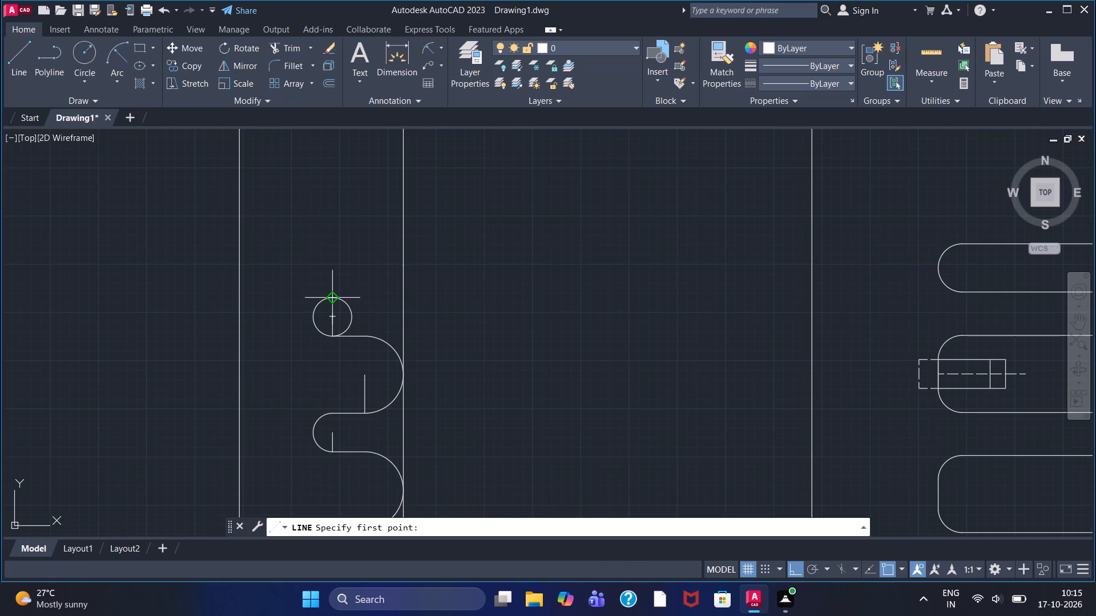
click(332, 298)
text(33.47)
key(Return)
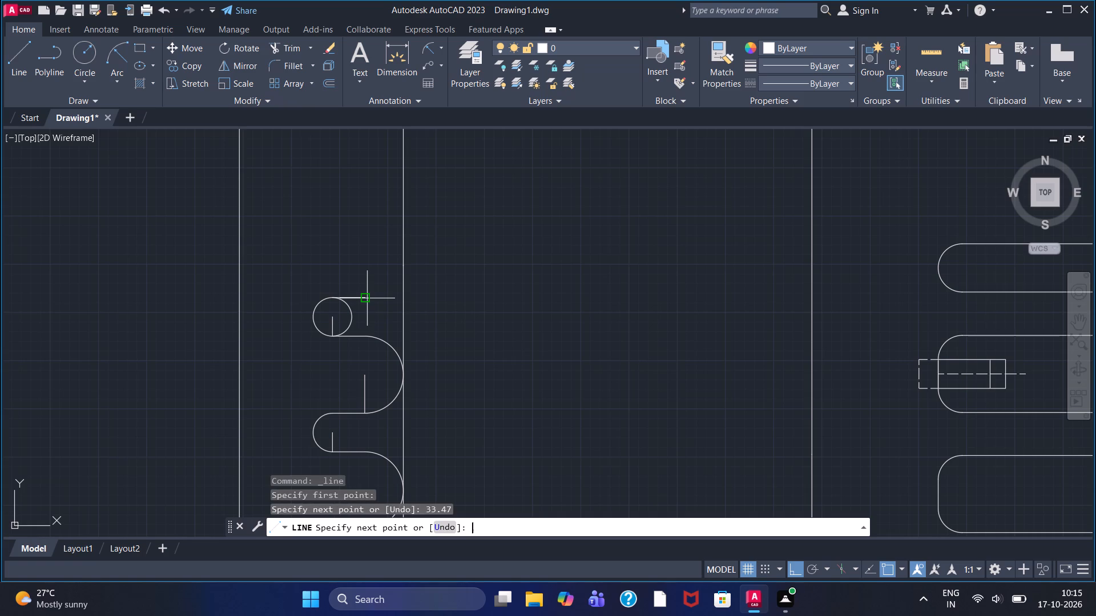
text(40)
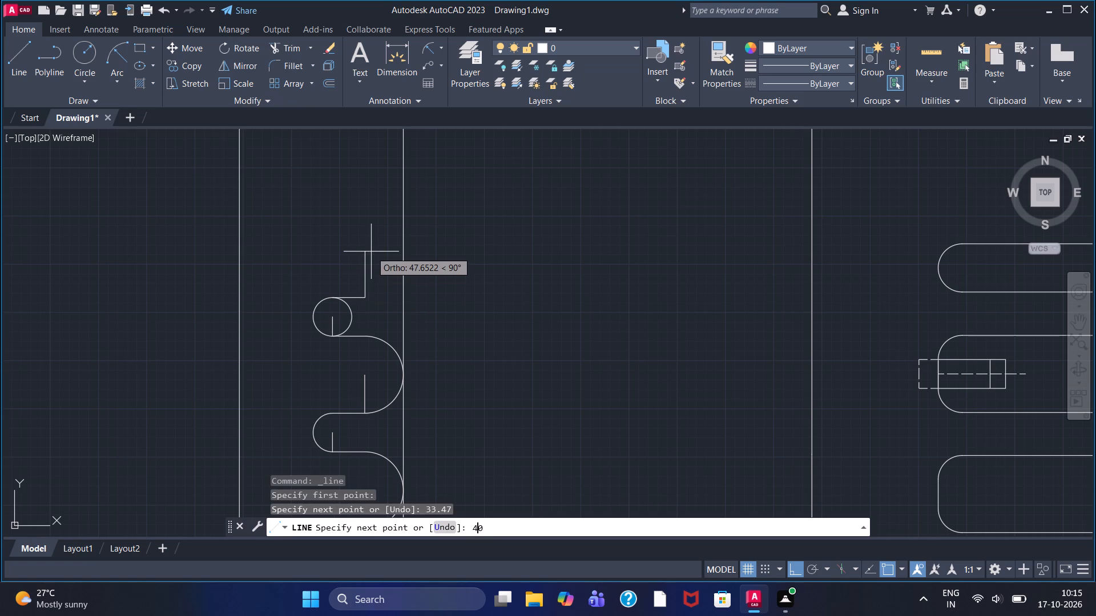
key(Return)
middle_drag(371, 252, 381, 356)
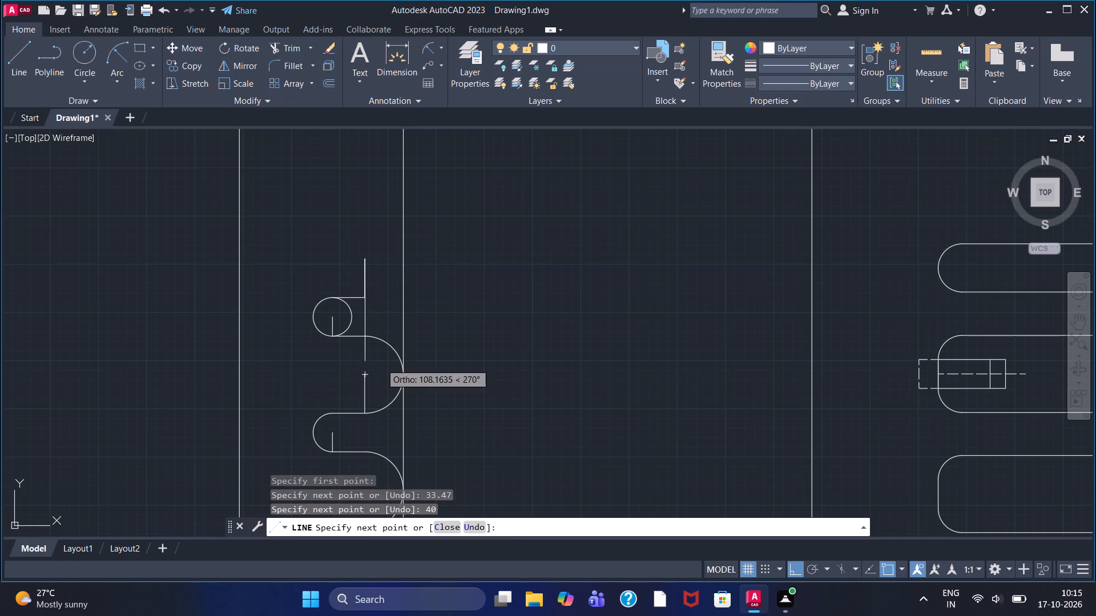
middle_drag(381, 356, 381, 299)
middle_drag(353, 233, 353, 351)
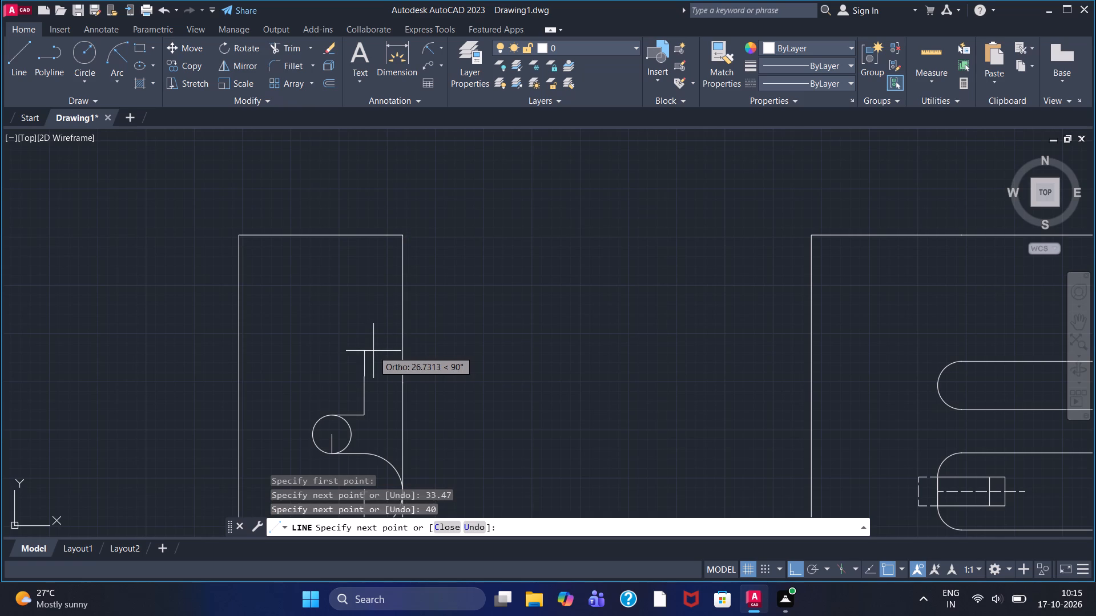
right_click(313, 348)
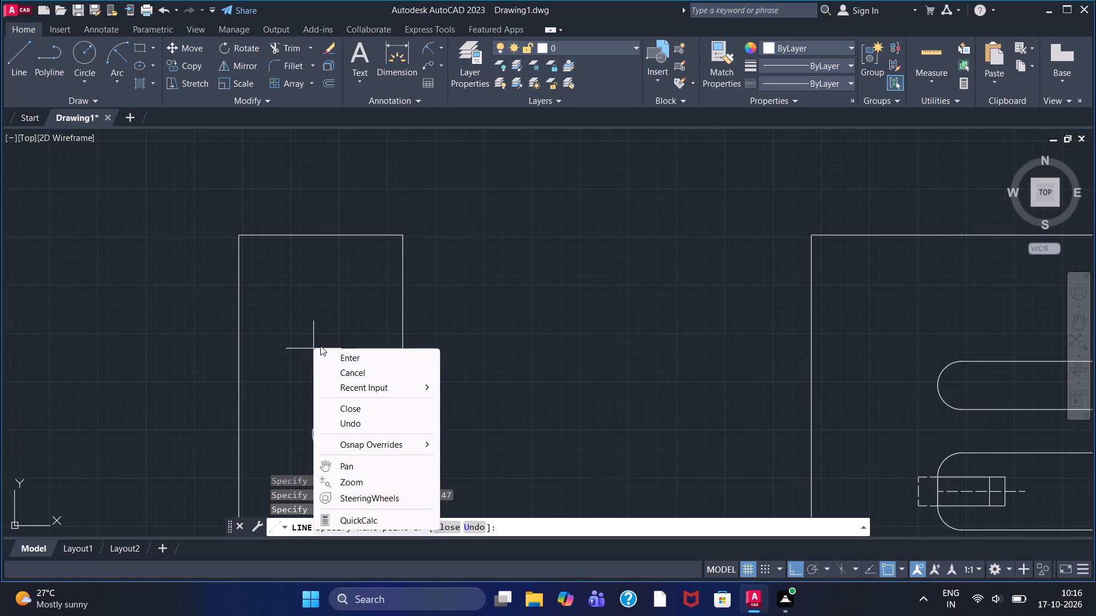
click(336, 354)
middle_drag(333, 353, 338, 315)
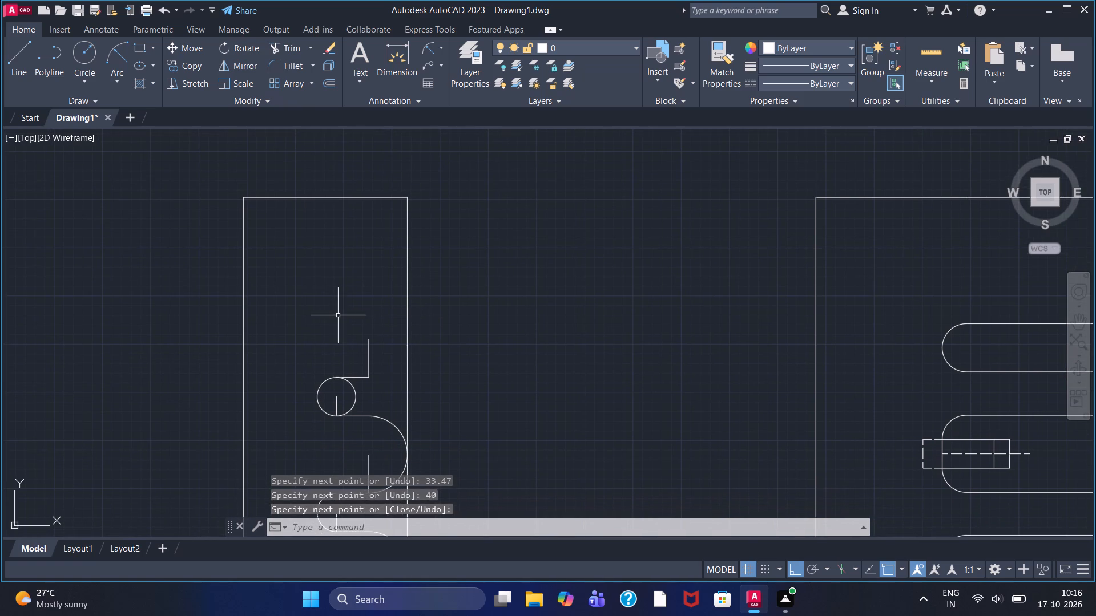
Draw a radius-40 circle centred on the upper end of the 40-unit vertical line.
click(84, 54)
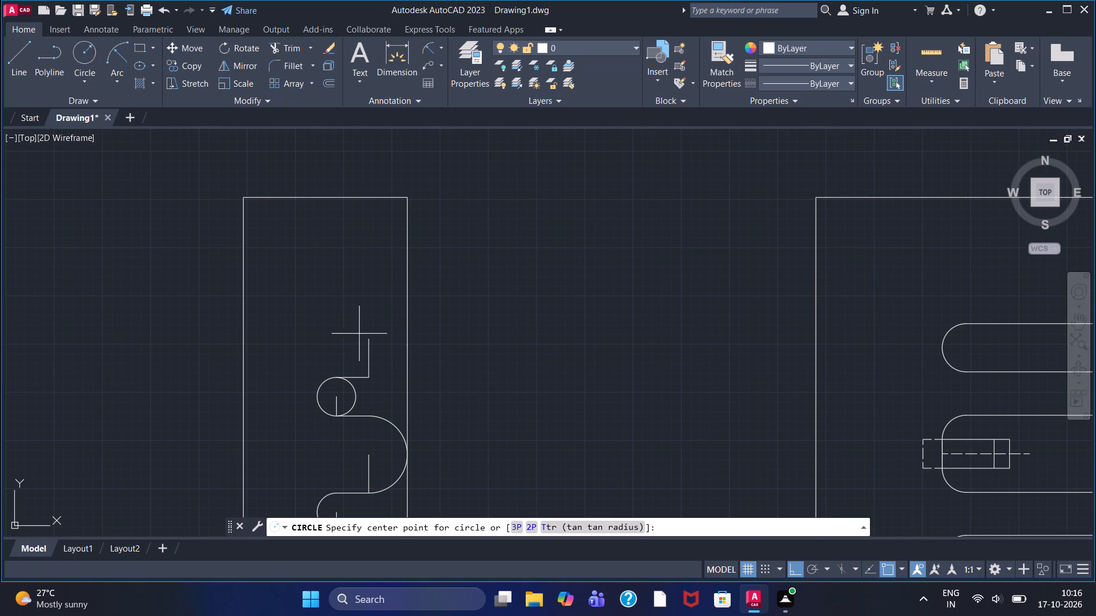
click(368, 337)
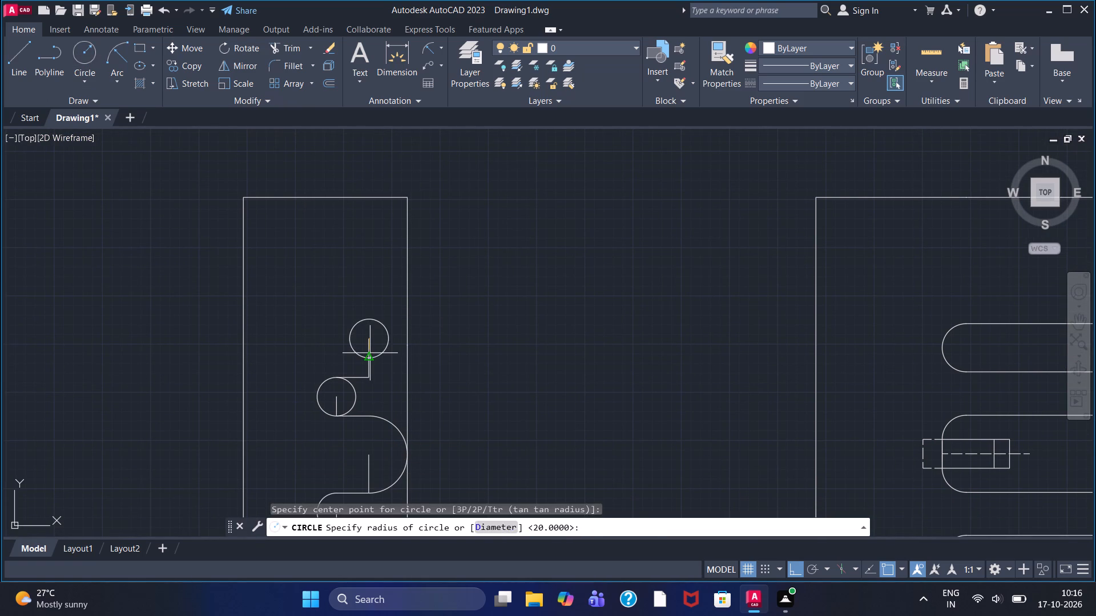
text(40)
key(Return)
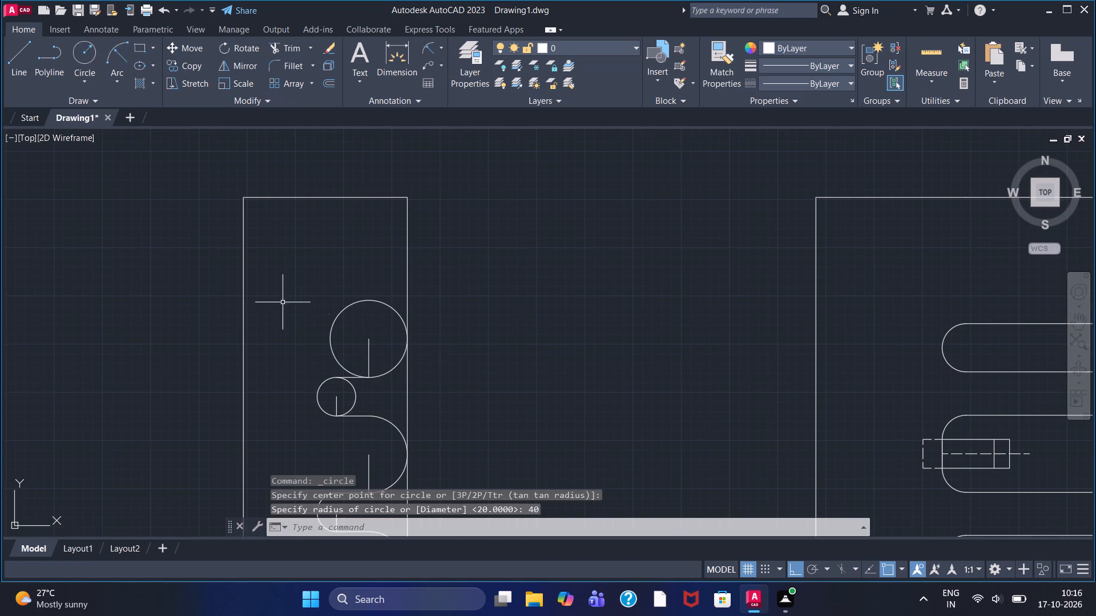
Draw a 33.47-unit line leftward from the new radius-40 circle's top quadrant, continuing 20 units straight up.
click(18, 72)
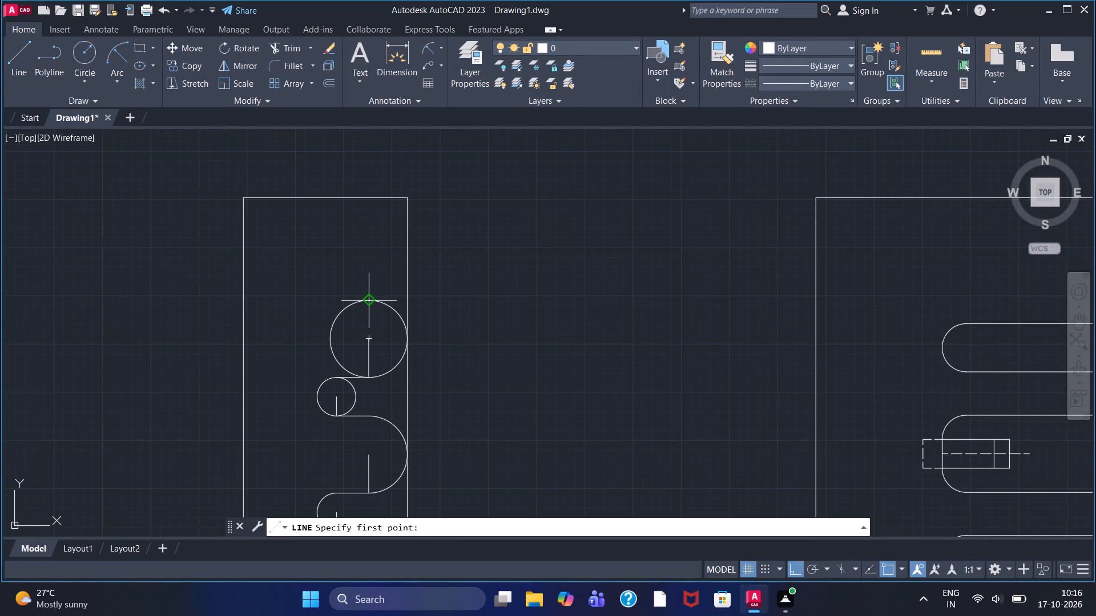
click(371, 298)
key(3)
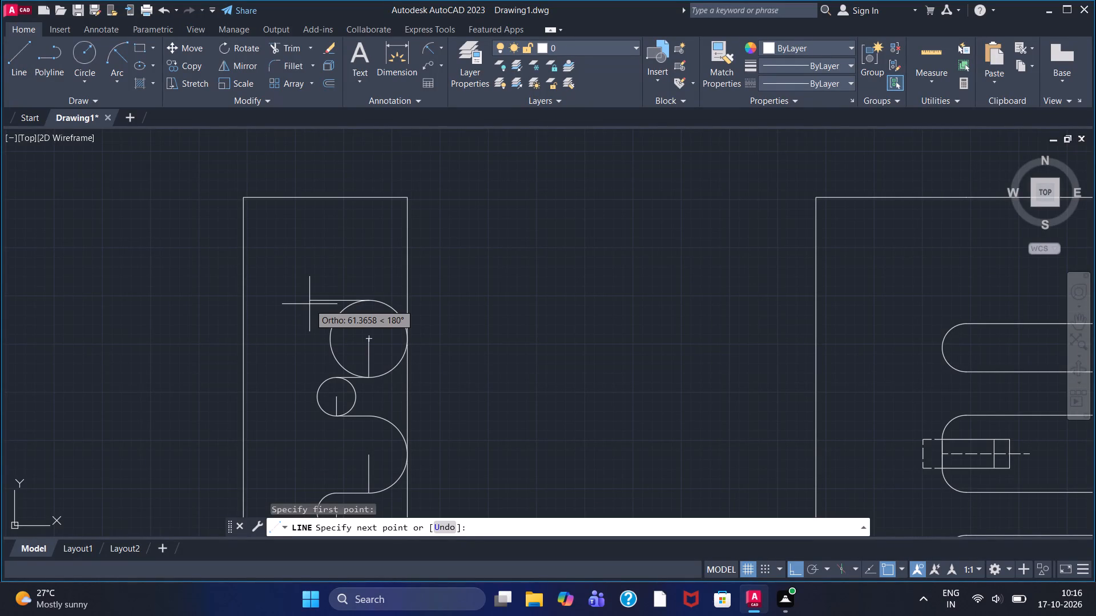
text(3.47)
key(Return)
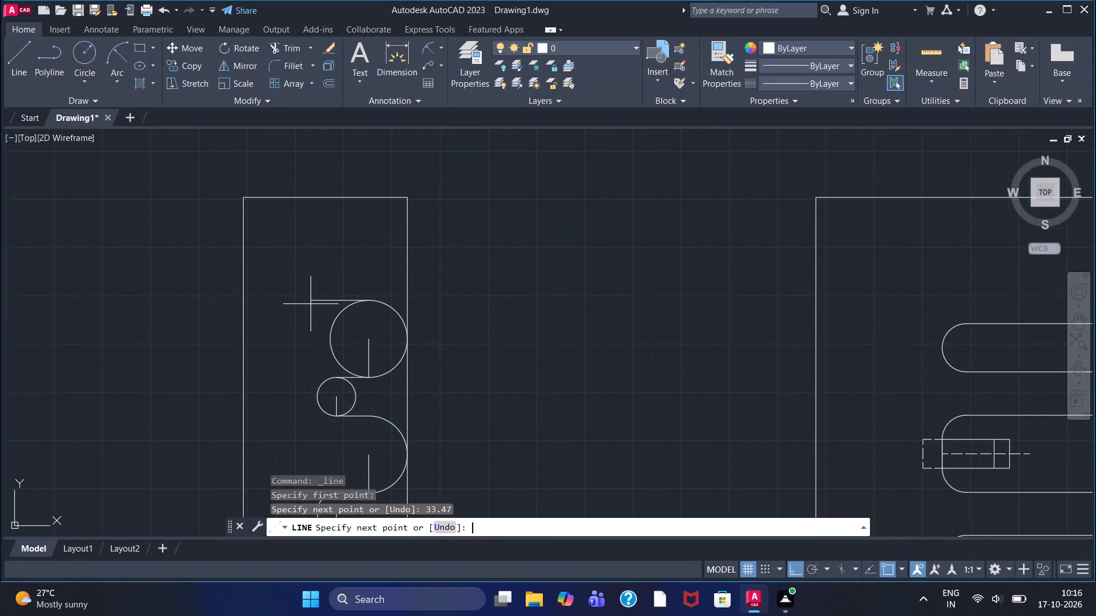
text(20)
key(Return)
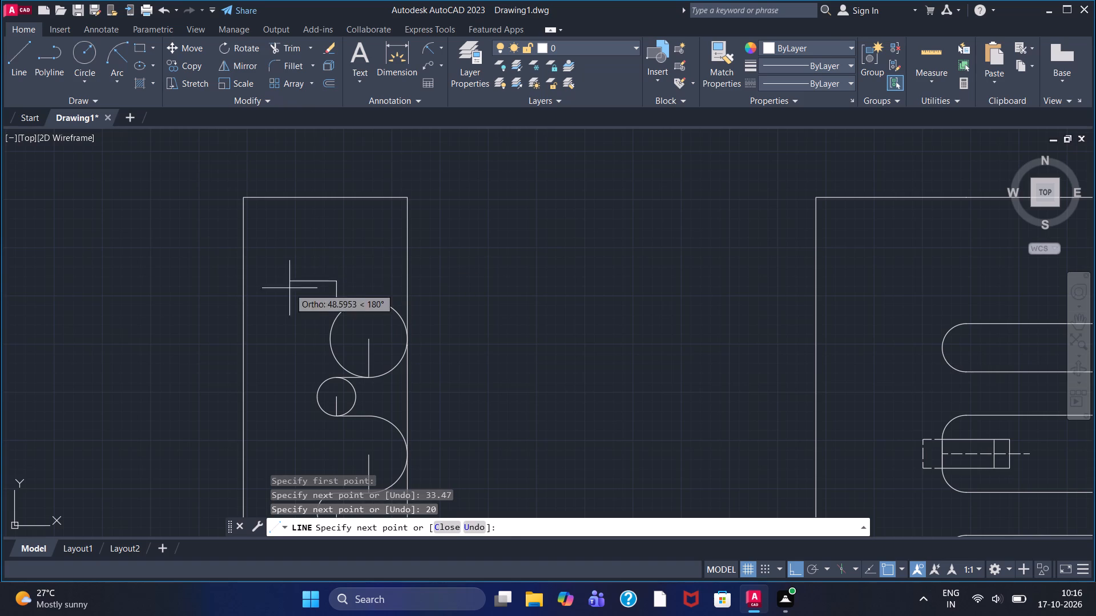
right_click(316, 248)
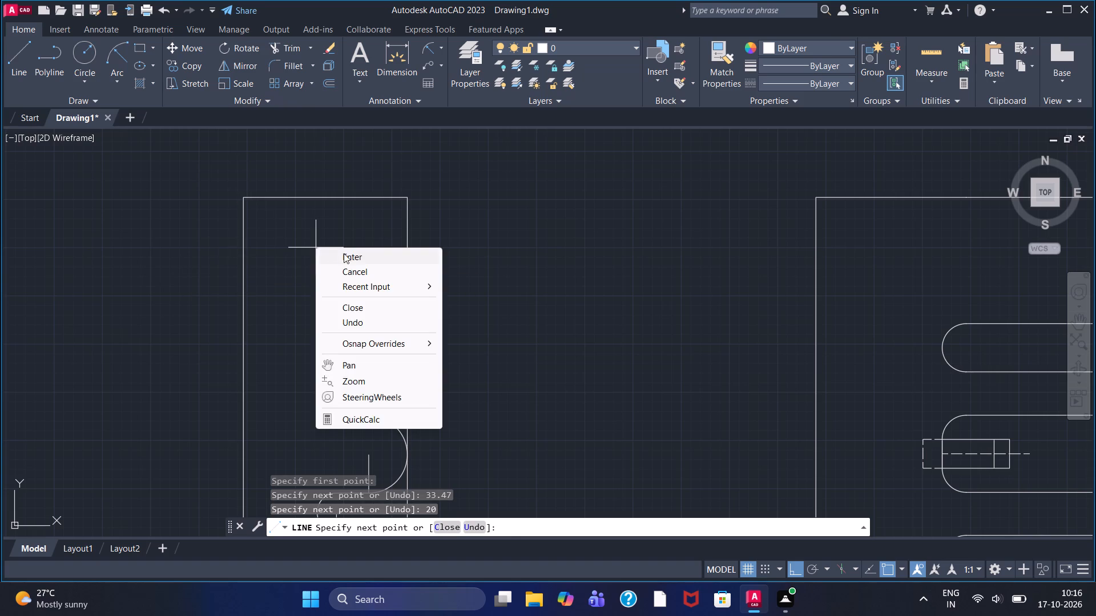
click(344, 253)
Trim the small circle's right half and the large circle's left half, and remove the leftover vertical centre lines inside the profile's arcs.
click(298, 46)
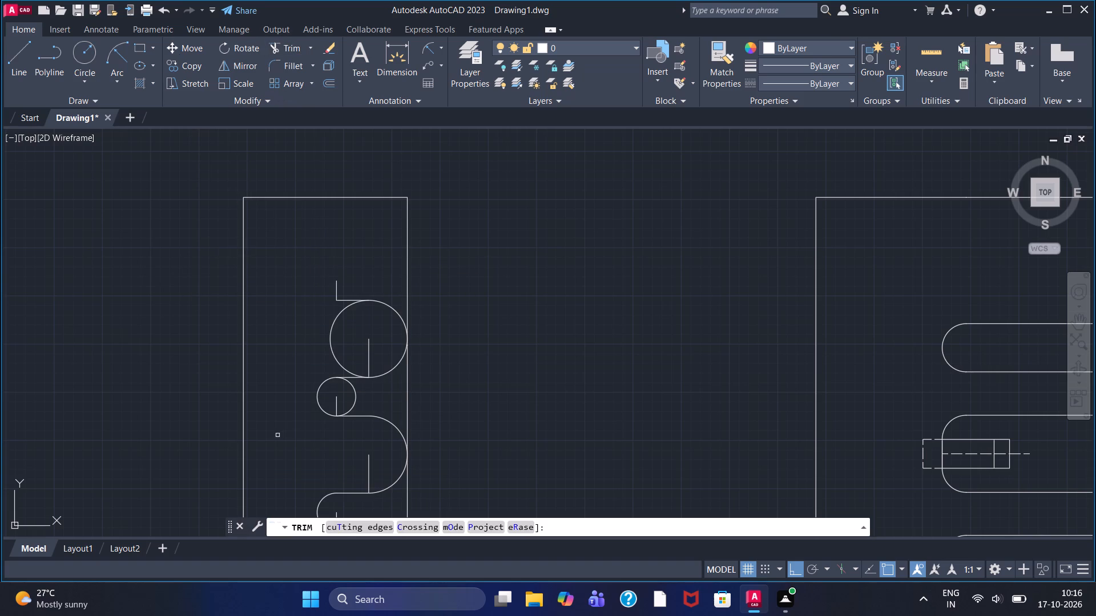
click(352, 403)
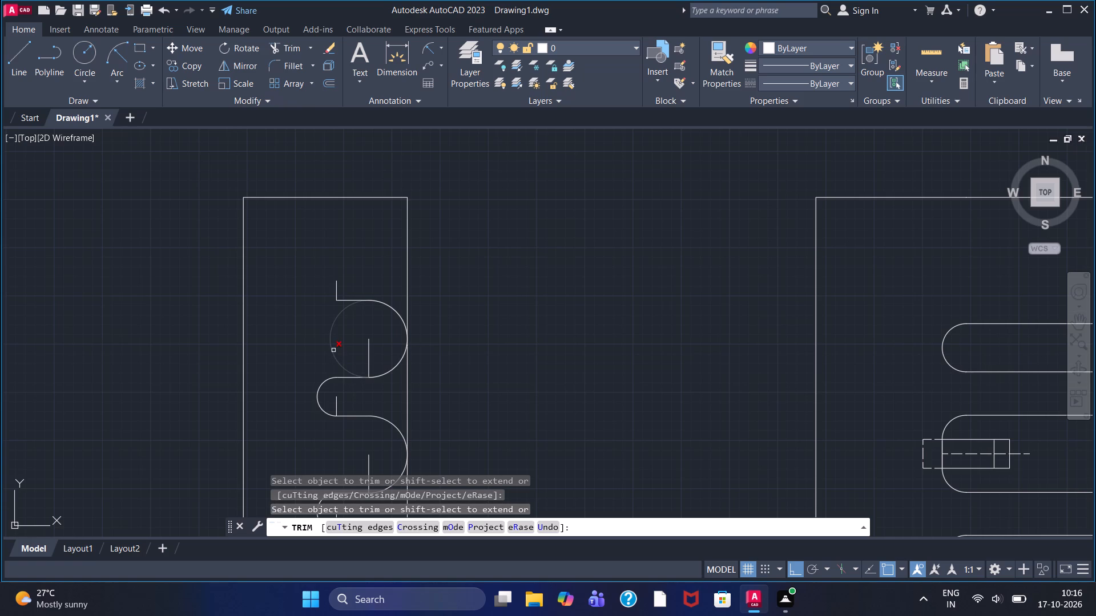
click(333, 350)
click(337, 403)
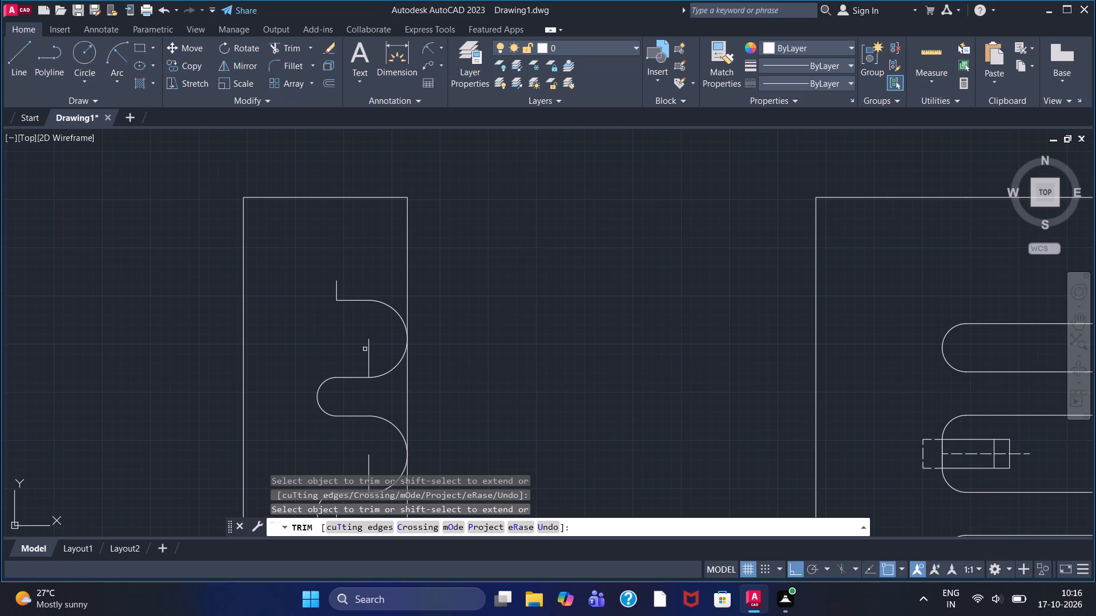
click(369, 351)
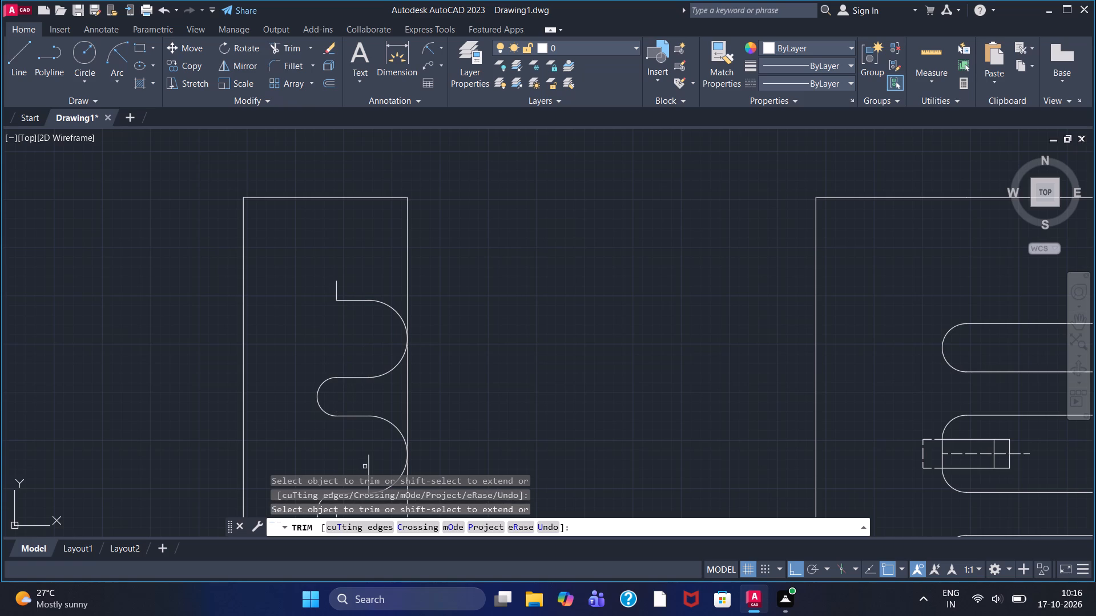
click(369, 465)
scroll(369, 465, down, 2)
middle_drag(369, 465, 372, 452)
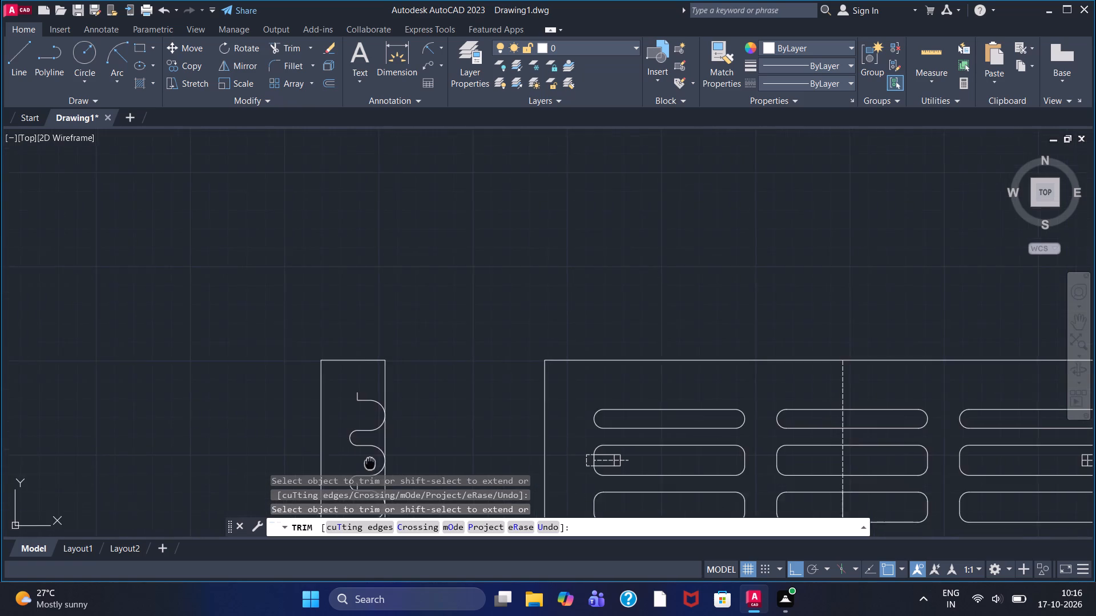
middle_drag(372, 452, 386, 381)
scroll(379, 400, up, 3)
click(353, 412)
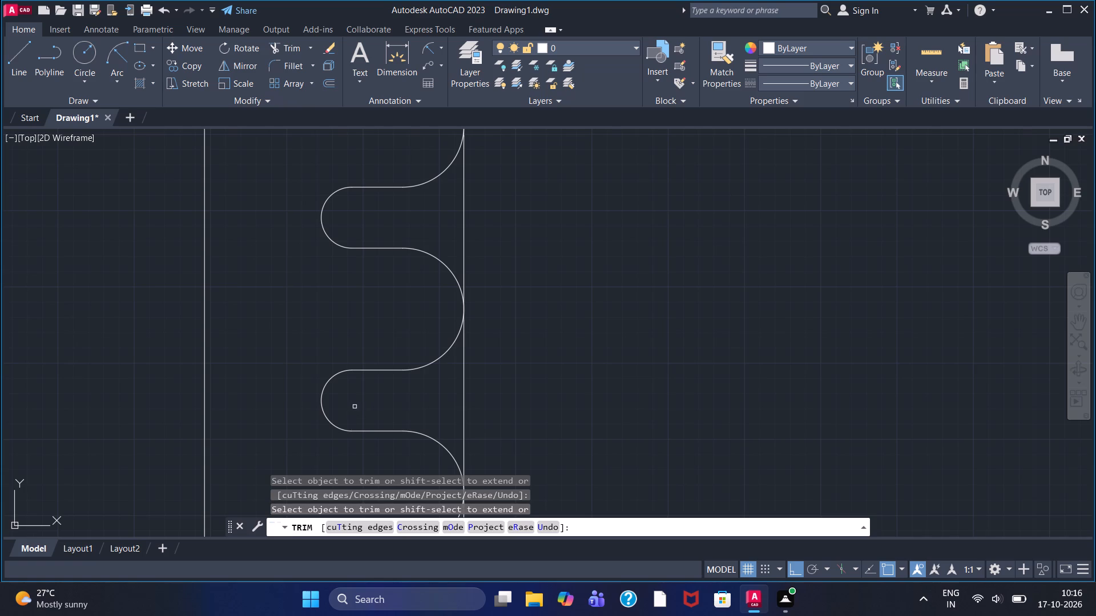
Remove the top horizontal edge of the side view's rectangle using Trim.
scroll(372, 328, down, 2)
middle_drag(350, 252, 353, 279)
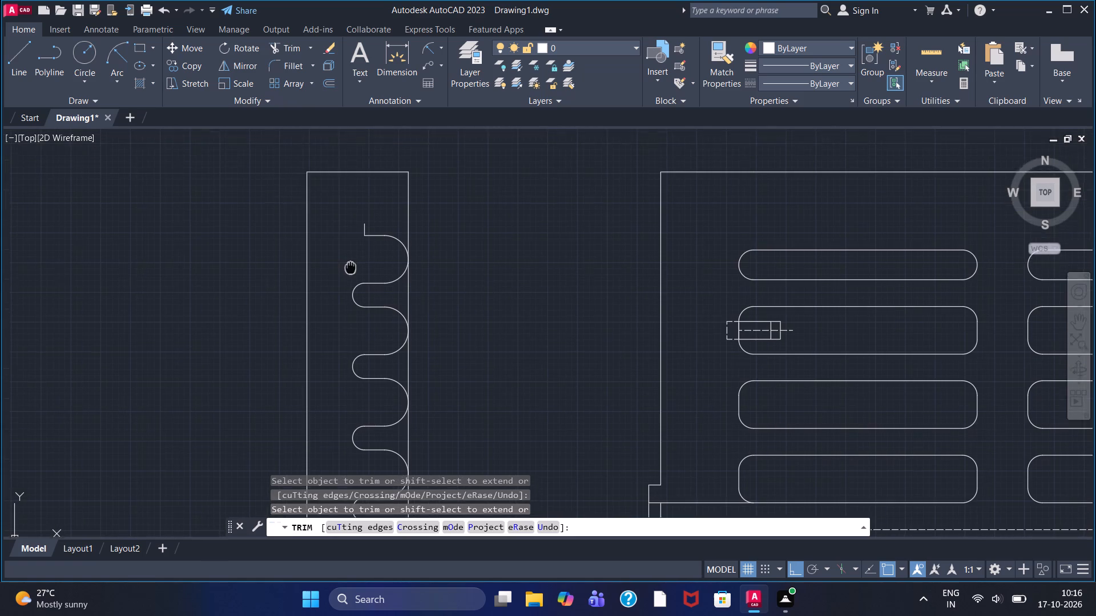
middle_drag(353, 279, 366, 365)
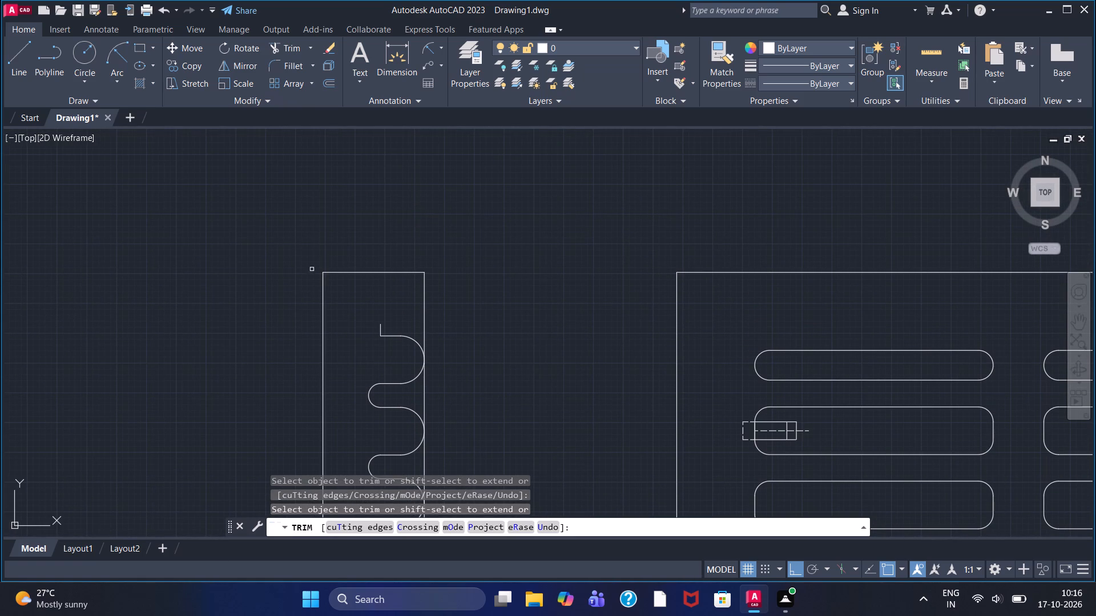
click(352, 271)
Draw a 70-unit line rightward from the top of the side view's left edge, continuing 30 units straight down.
click(16, 58)
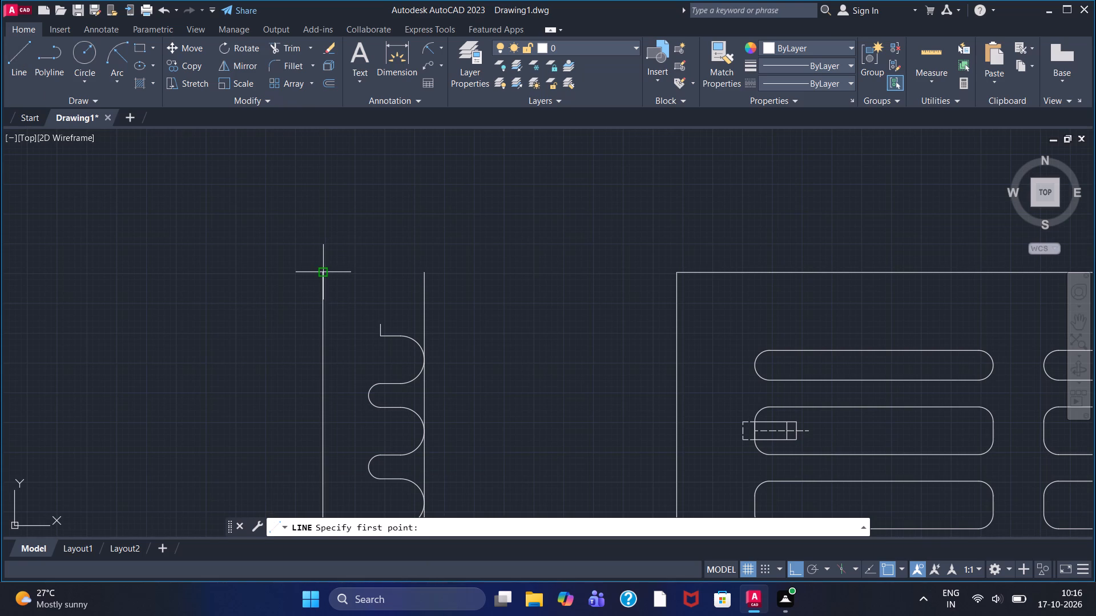
click(324, 272)
text(70)
key(Return)
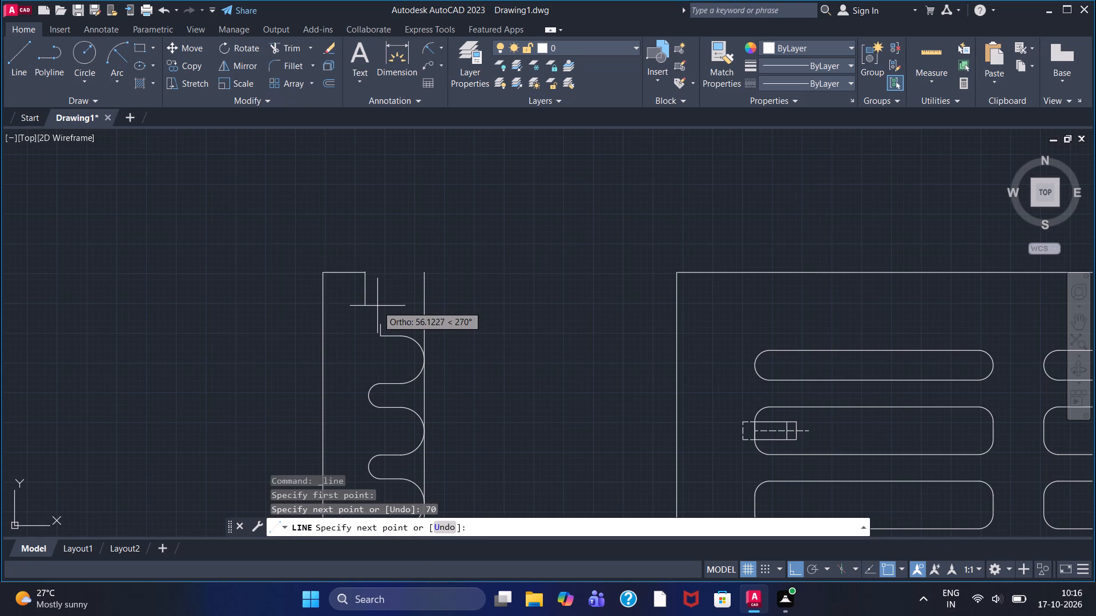
text(30)
key(Return)
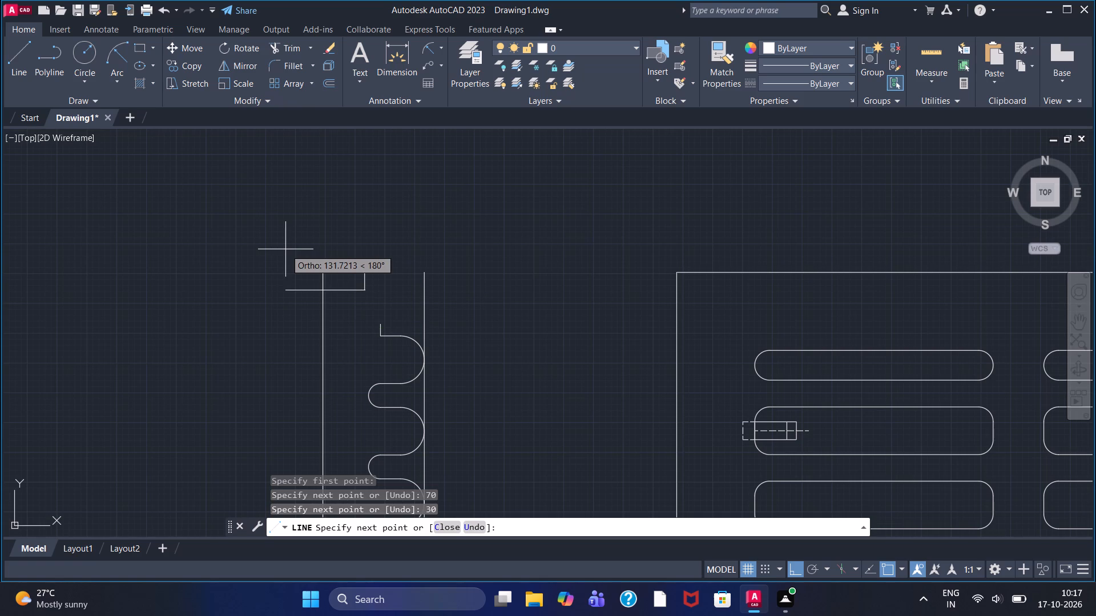
key(Escape)
Draw a start-end-radius arc of about radius 52 from the 30-unit line's lower end to the 20-unit line's upper end.
click(125, 53)
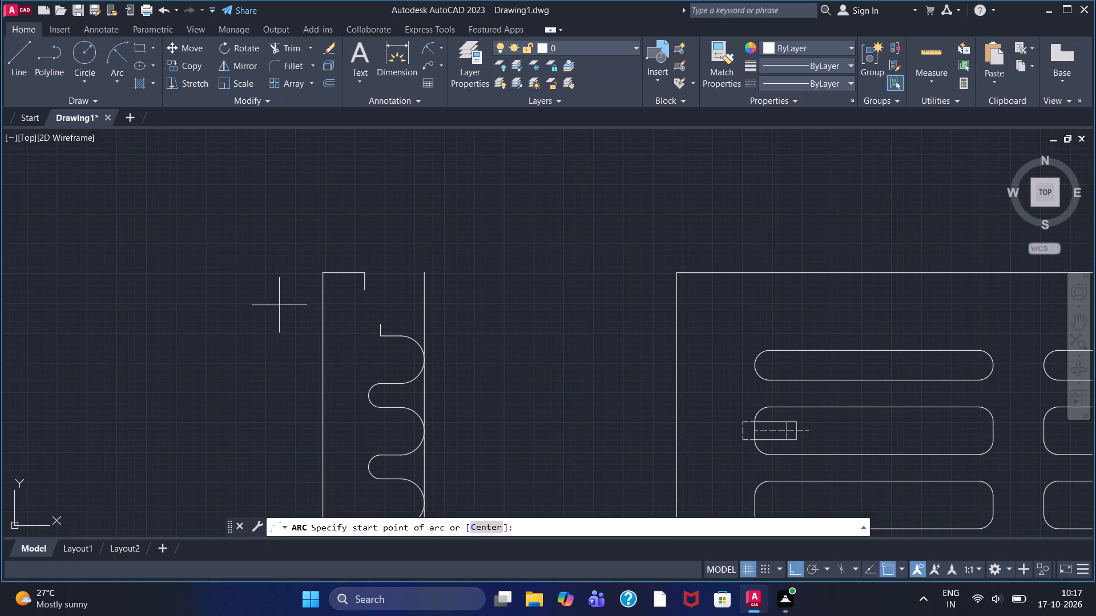
click(369, 291)
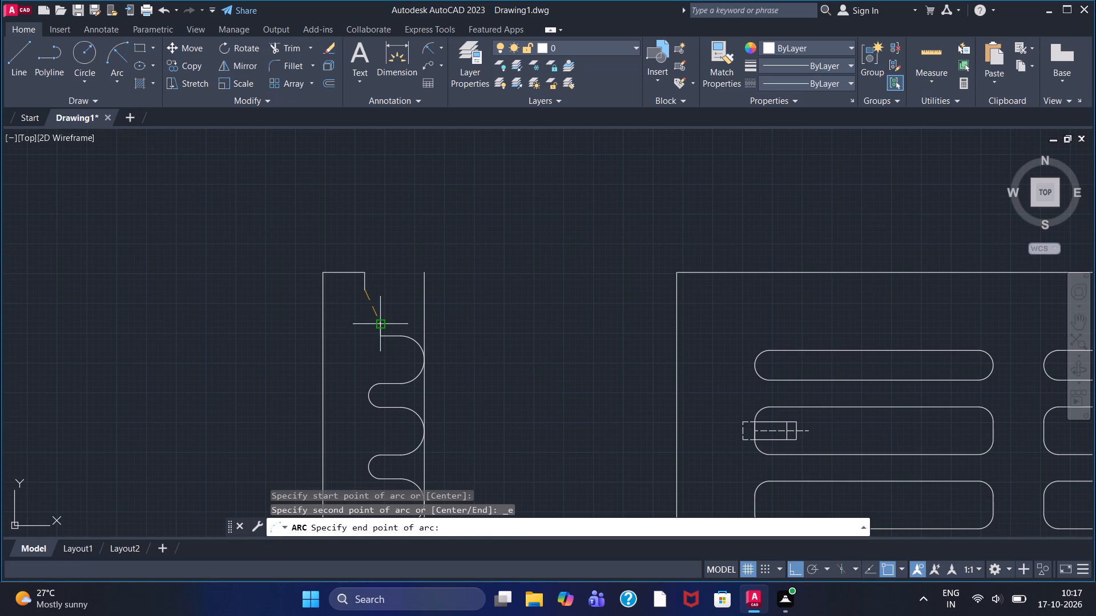
click(381, 320)
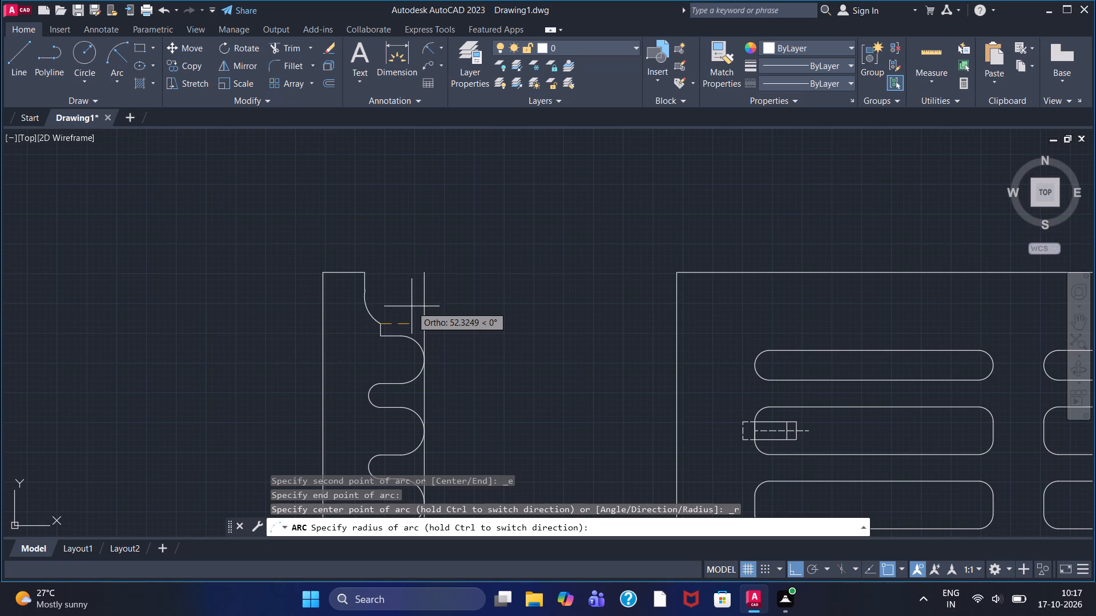
double_click(412, 306)
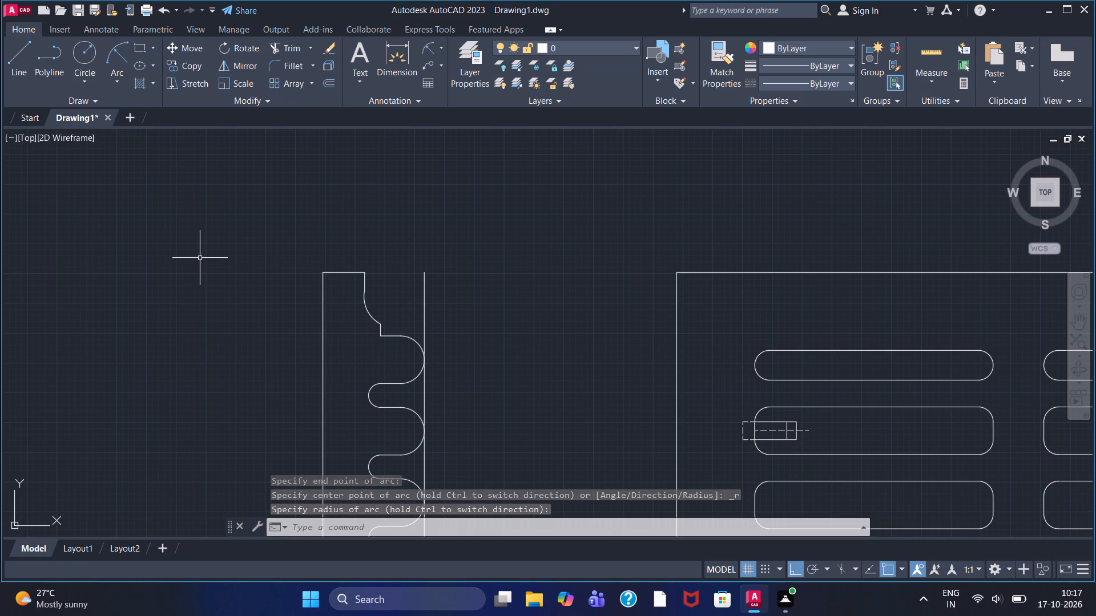
Delete the side view's long vertical line along the outer tips of the waves.
click(424, 285)
key(Delete)
Examine the whole wavy side-view profile alongside the slotted front view.
scroll(426, 298, up, 2)
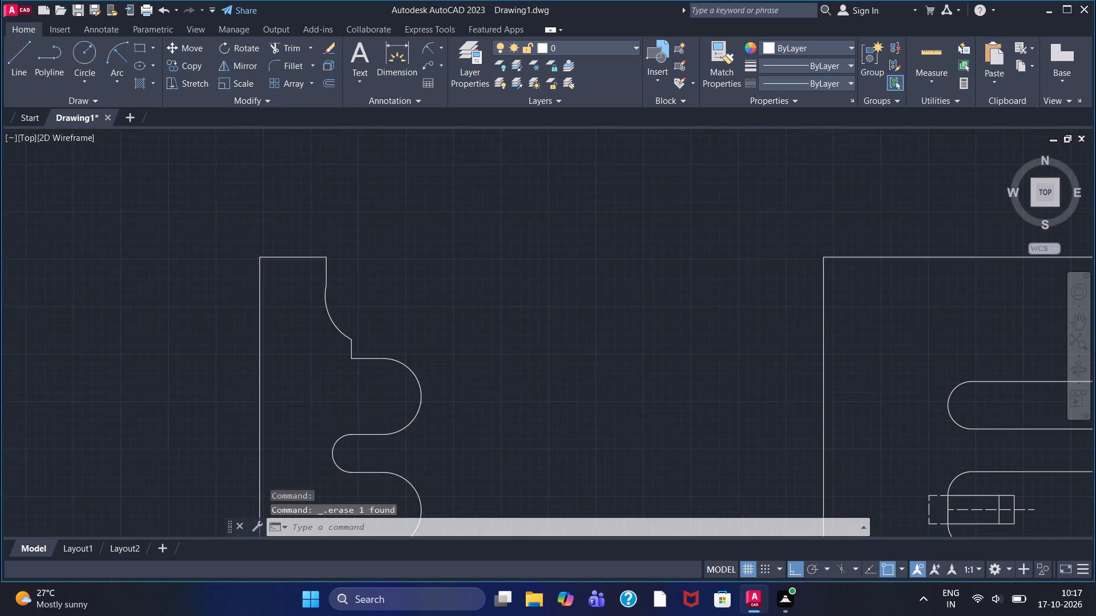
scroll(425, 305, down, 2)
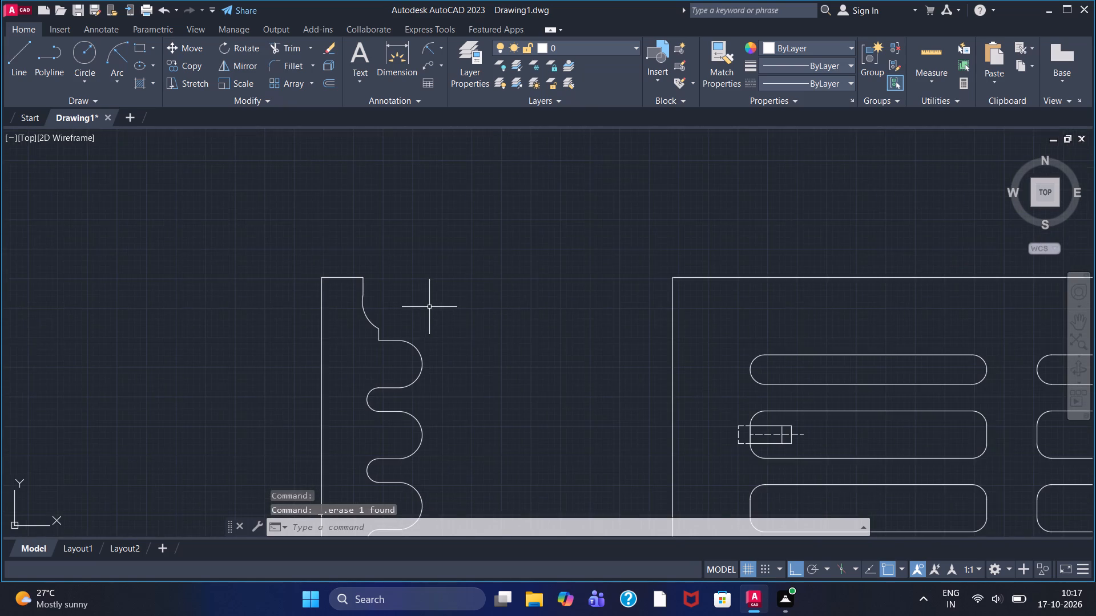
scroll(433, 312, down, 1)
middle_drag(483, 331, 461, 217)
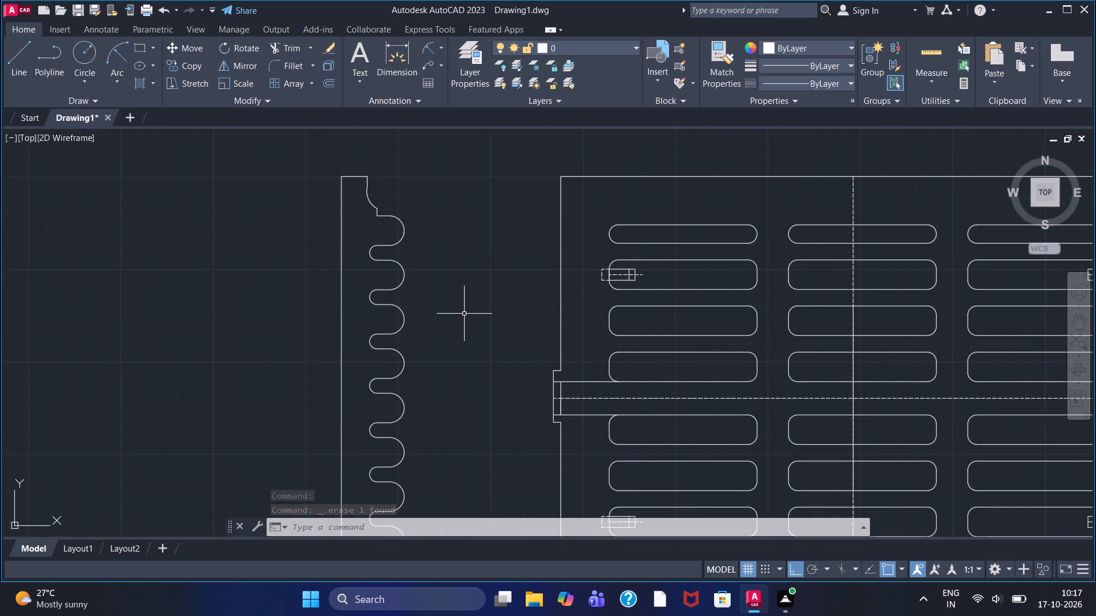
scroll(465, 321, down, 2)
middle_drag(461, 344, 450, 330)
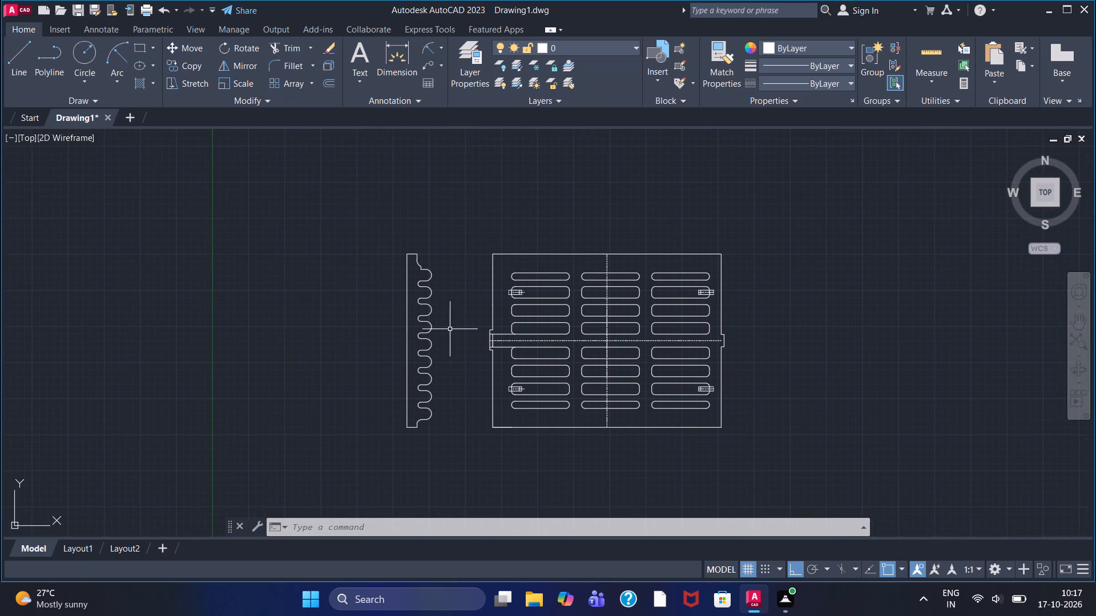
scroll(448, 327, up, 1)
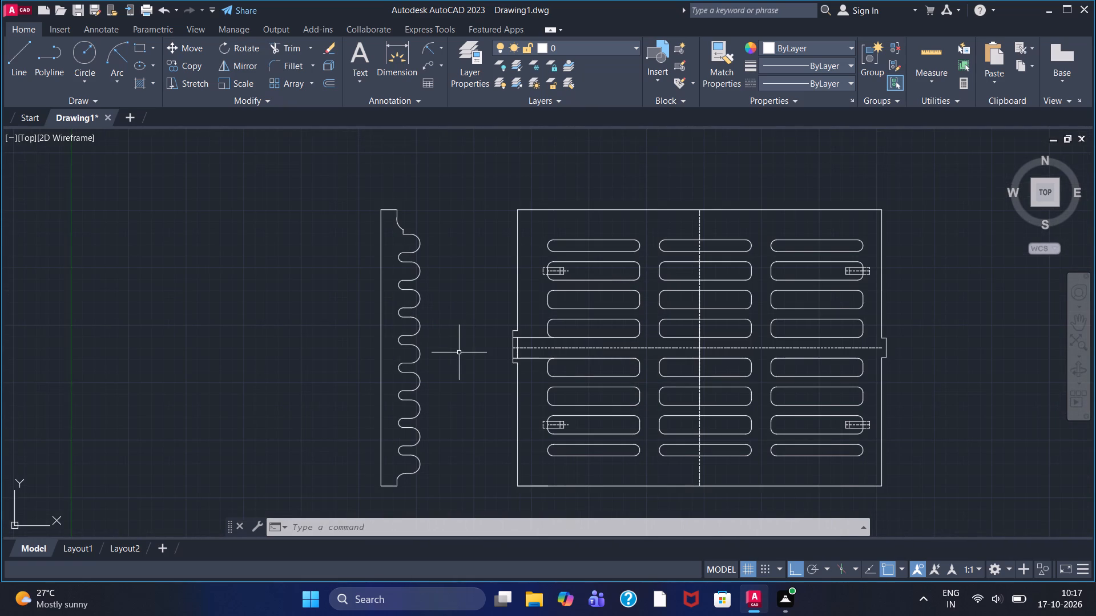
scroll(460, 352, up, 1)
scroll(460, 352, down, 1)
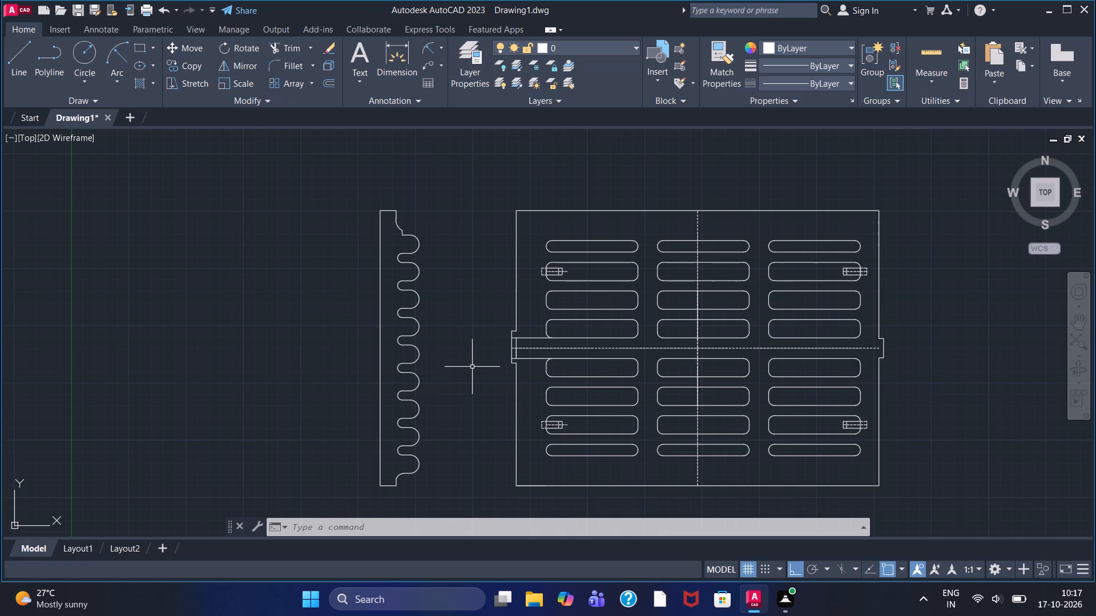
scroll(388, 277, up, 1)
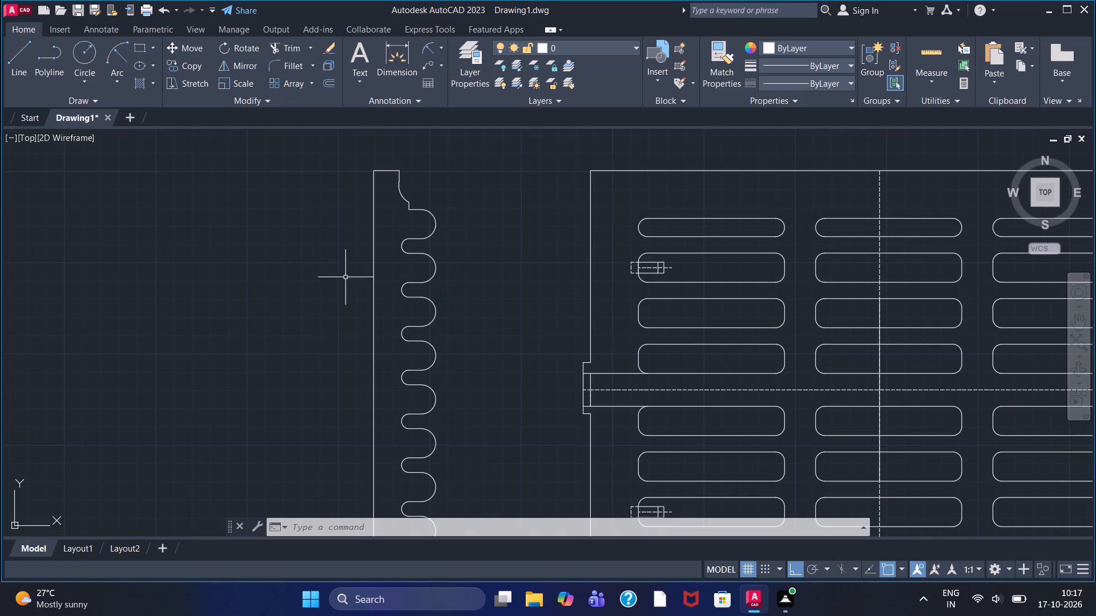
Draw a rectangular zigzag line down across the side view's straight left edge, starting beside the top wave, with two jogs about 70 units wide.
click(14, 54)
scroll(293, 239, up, 1)
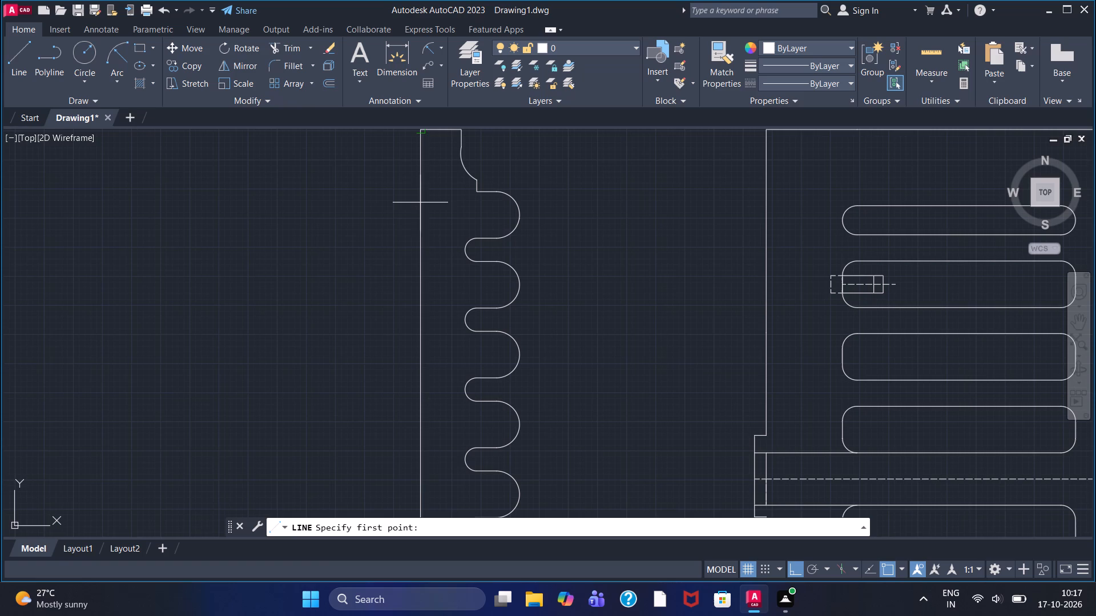
click(402, 202)
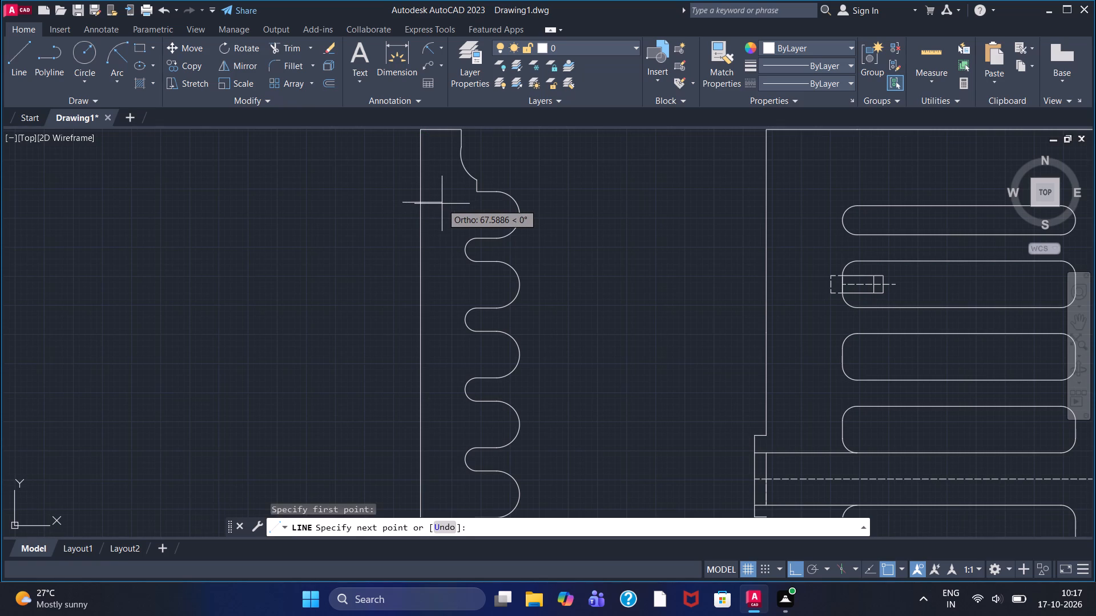
click(442, 204)
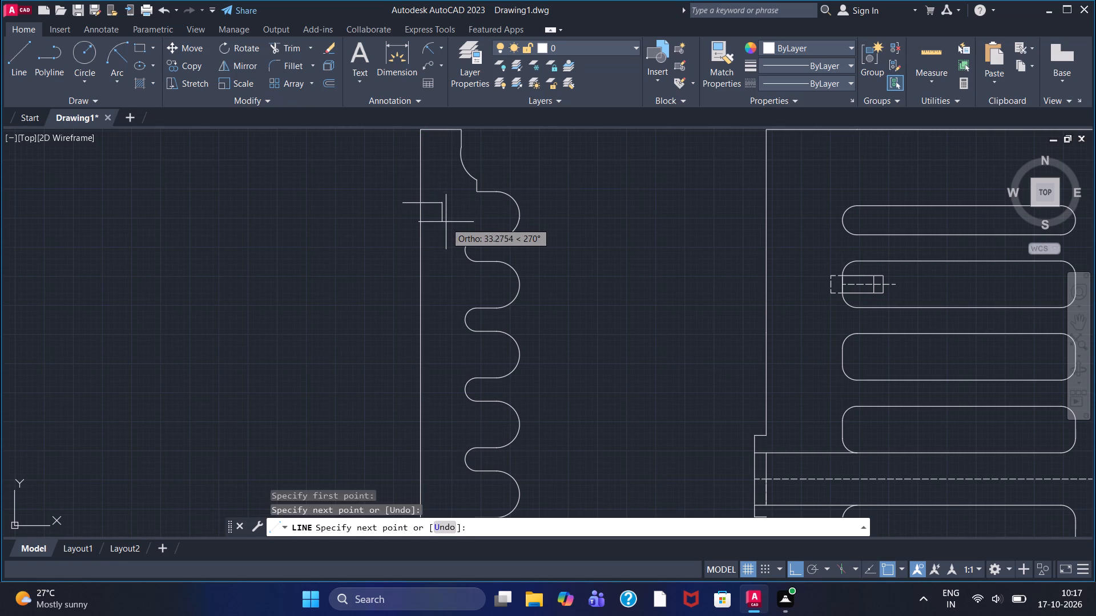
click(445, 230)
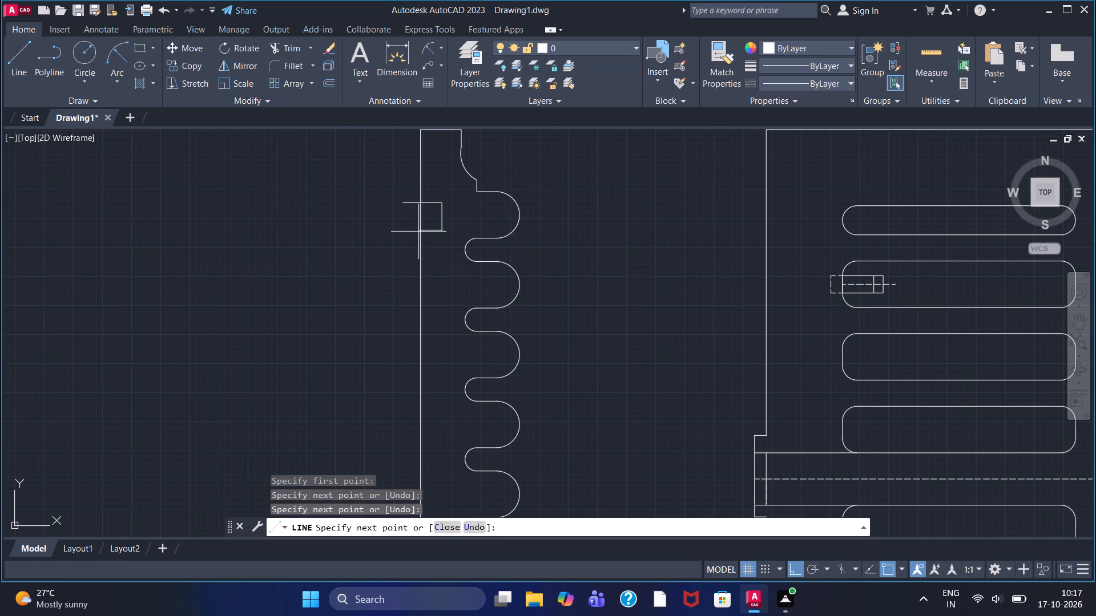
click(400, 233)
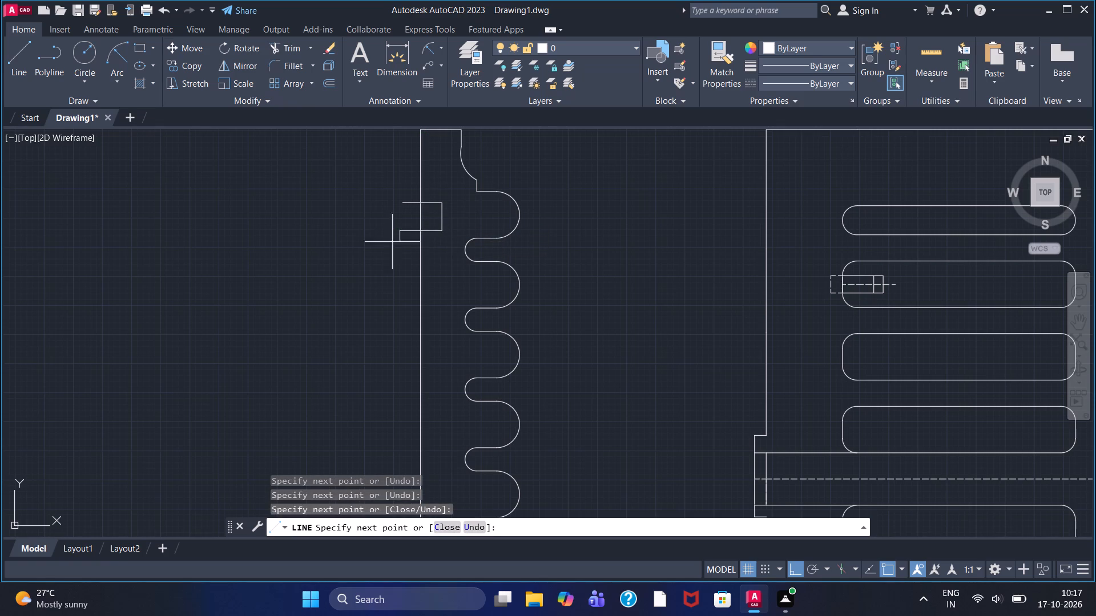
click(401, 279)
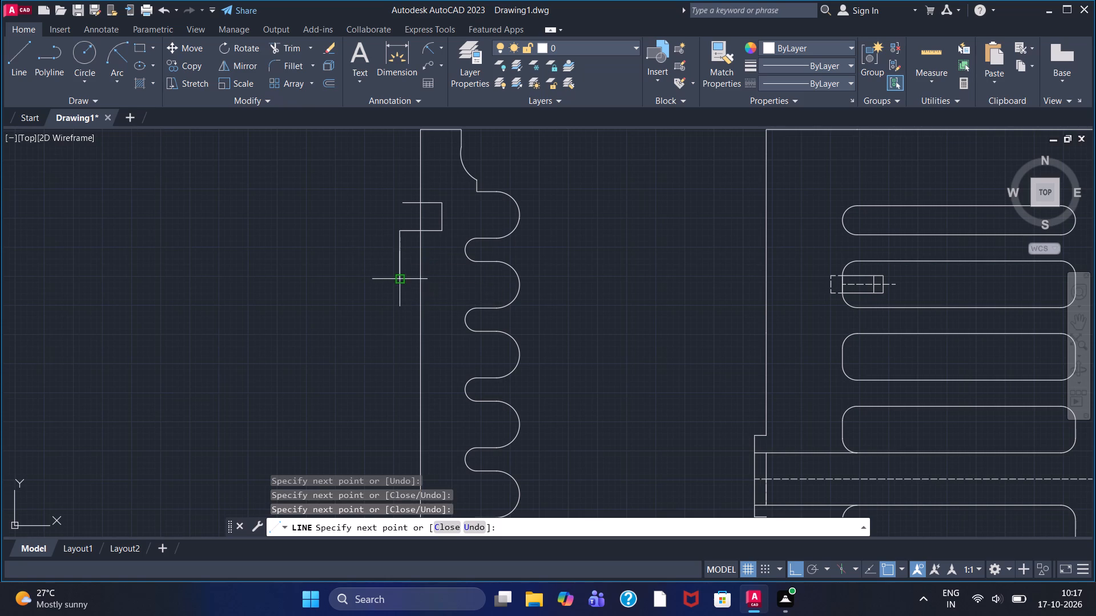
click(441, 275)
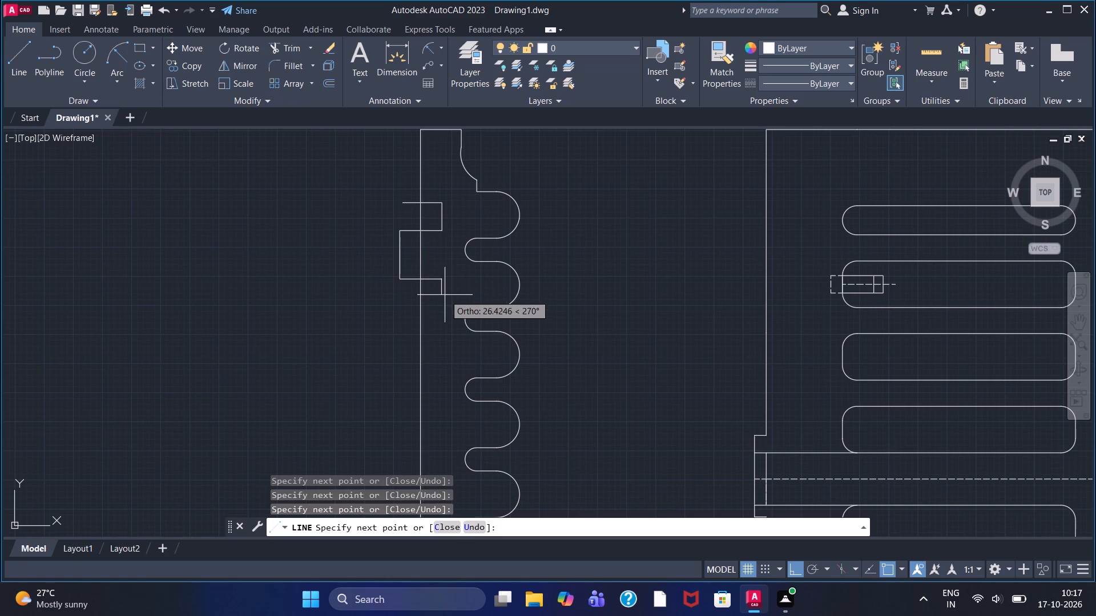
click(445, 308)
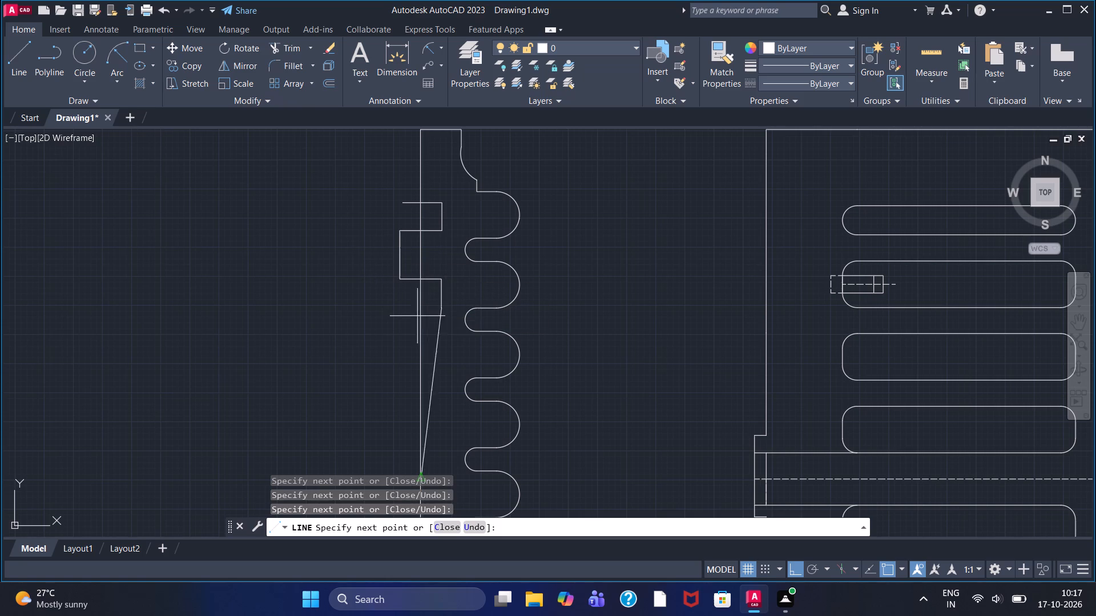
click(401, 316)
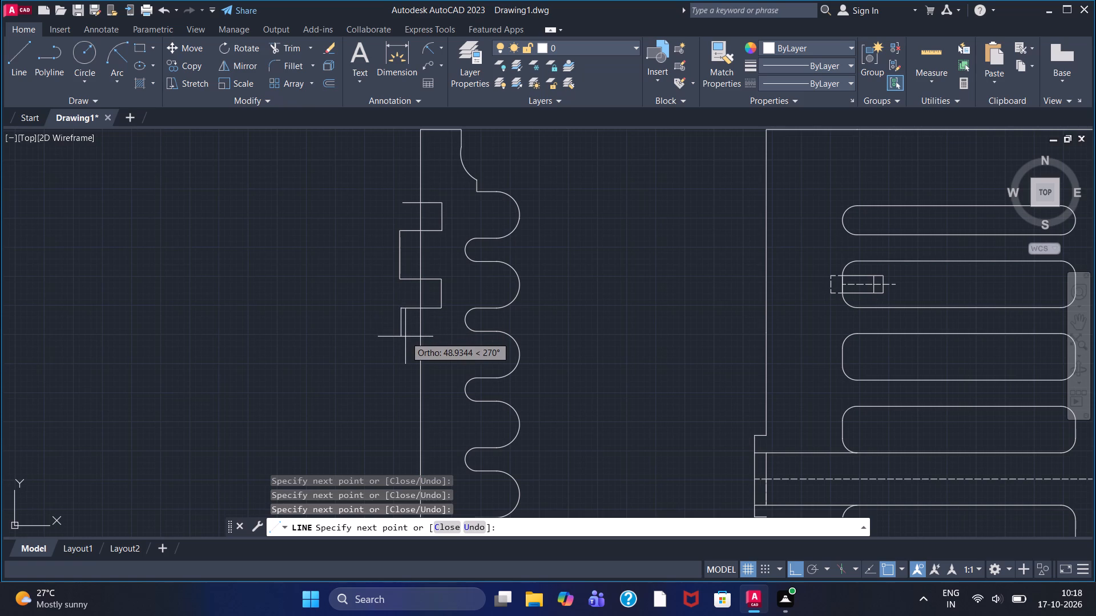
Extend the zigzag down the side view's left edge with two more rectangular jogs, about 72 to 79 units wide.
click(405, 337)
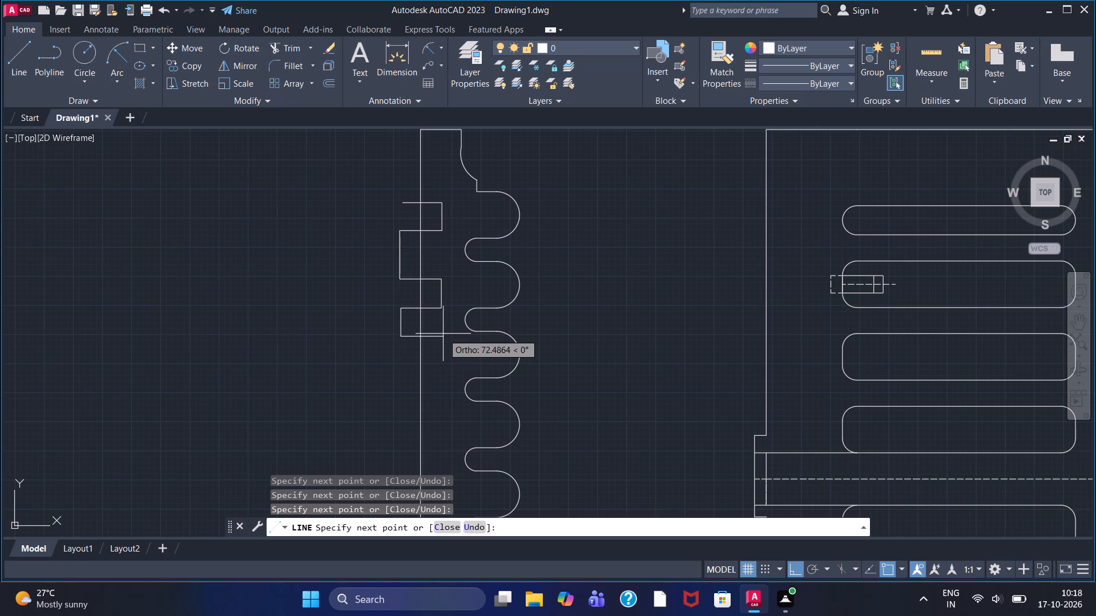
click(443, 334)
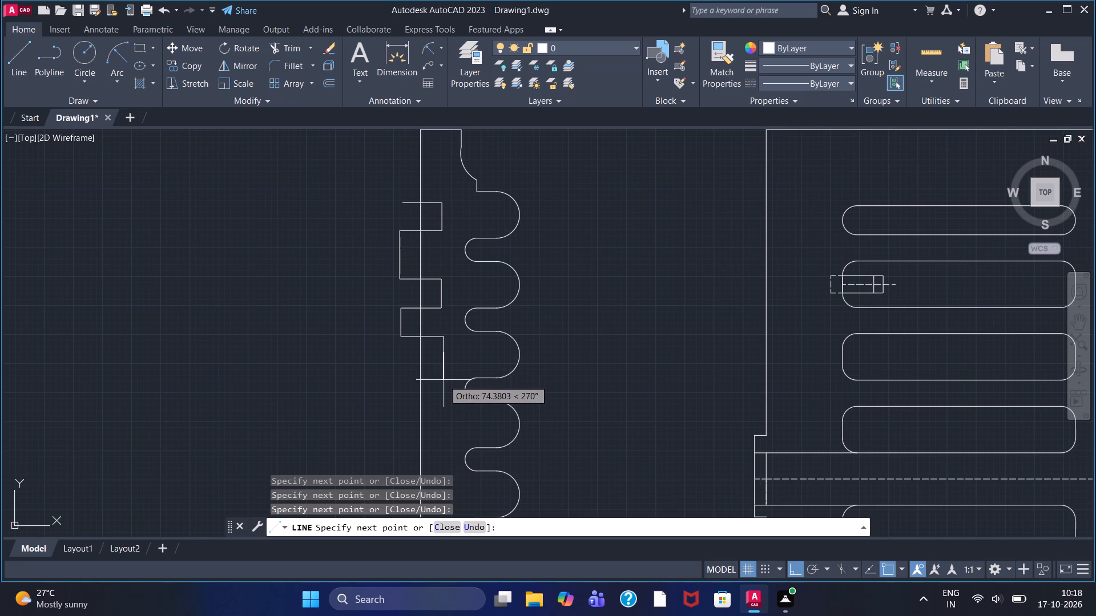
click(444, 380)
click(398, 382)
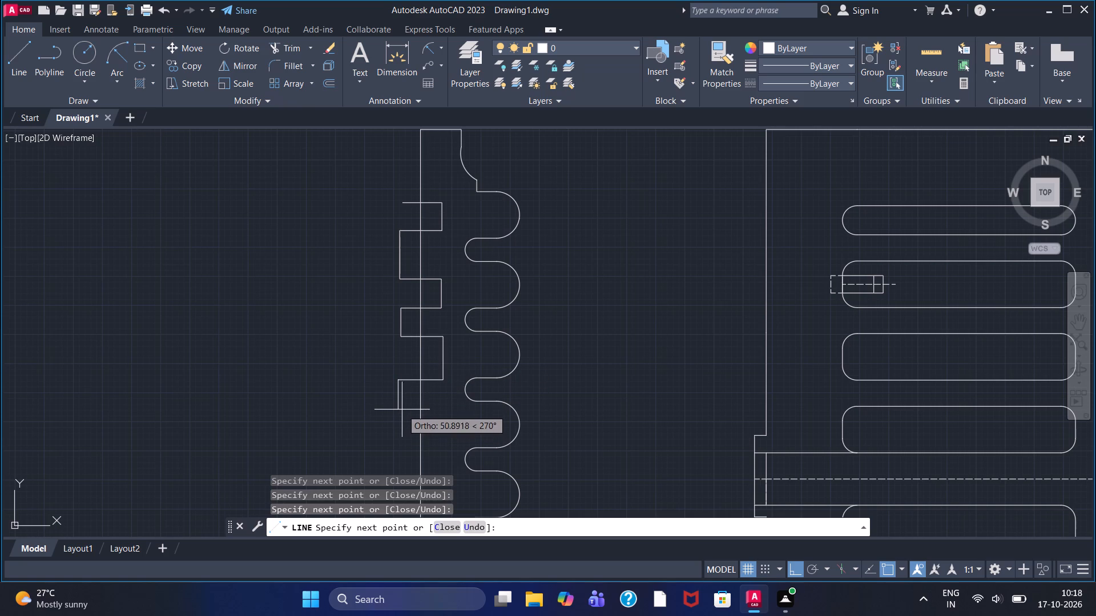
click(402, 407)
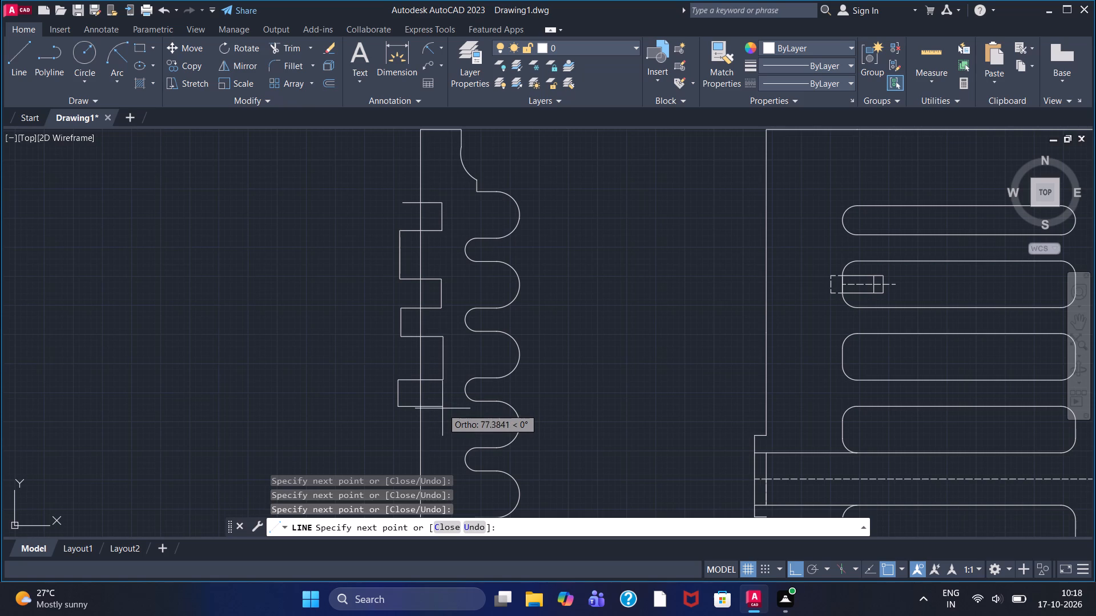
click(442, 408)
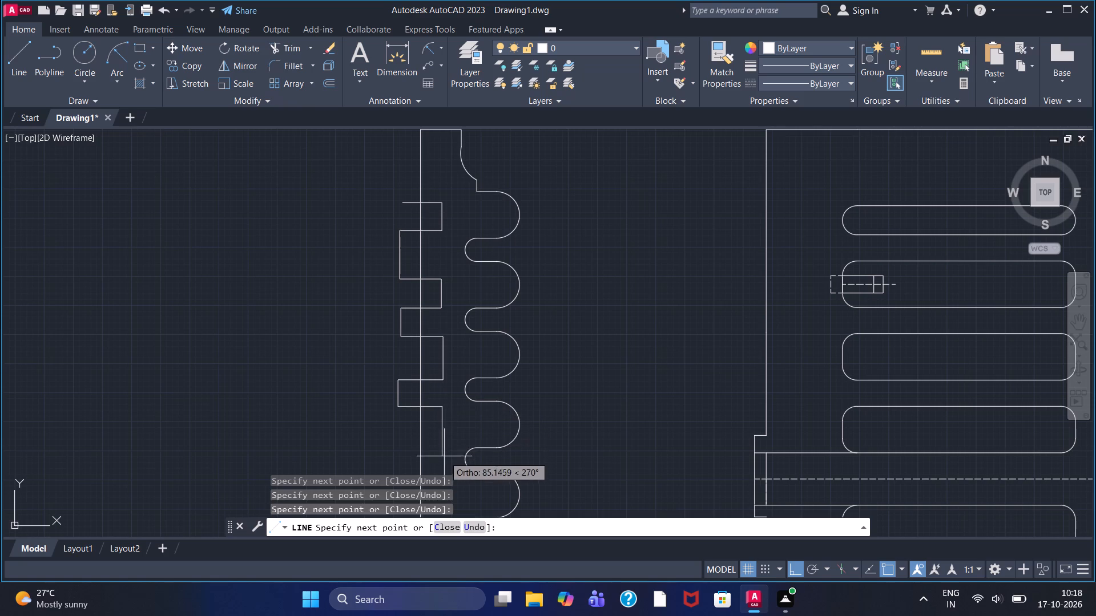
click(443, 451)
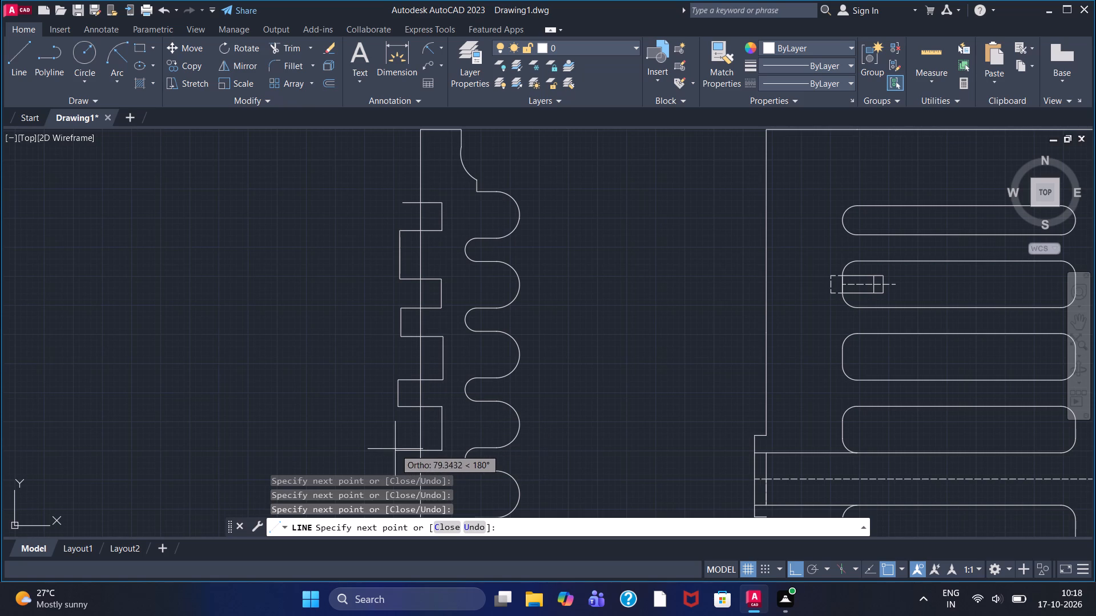
click(395, 449)
Continue the zigzag down the side view's left edge with two more rectangular jogs, using vertical runs from about 37 to 79 units.
middle_drag(394, 449, 396, 407)
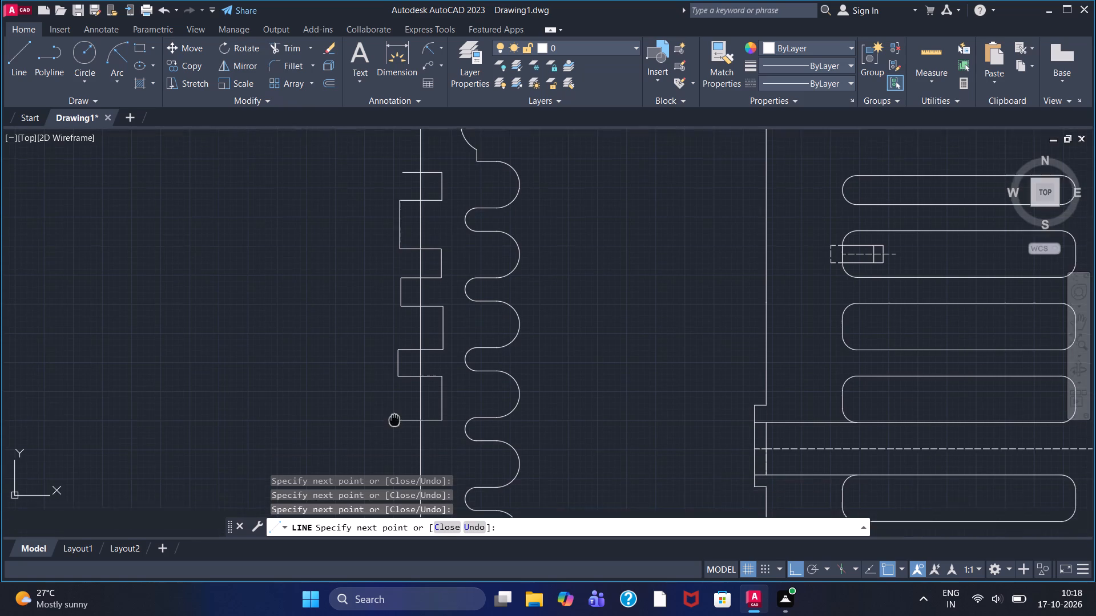
middle_drag(396, 407, 398, 294)
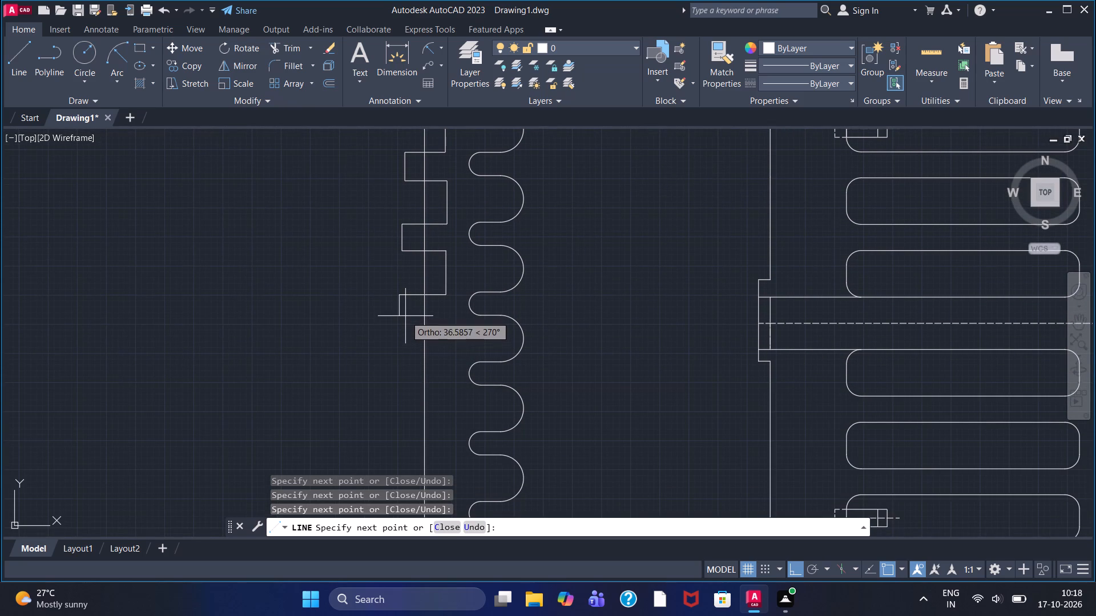
right_click(405, 316)
click(405, 316)
click(449, 309)
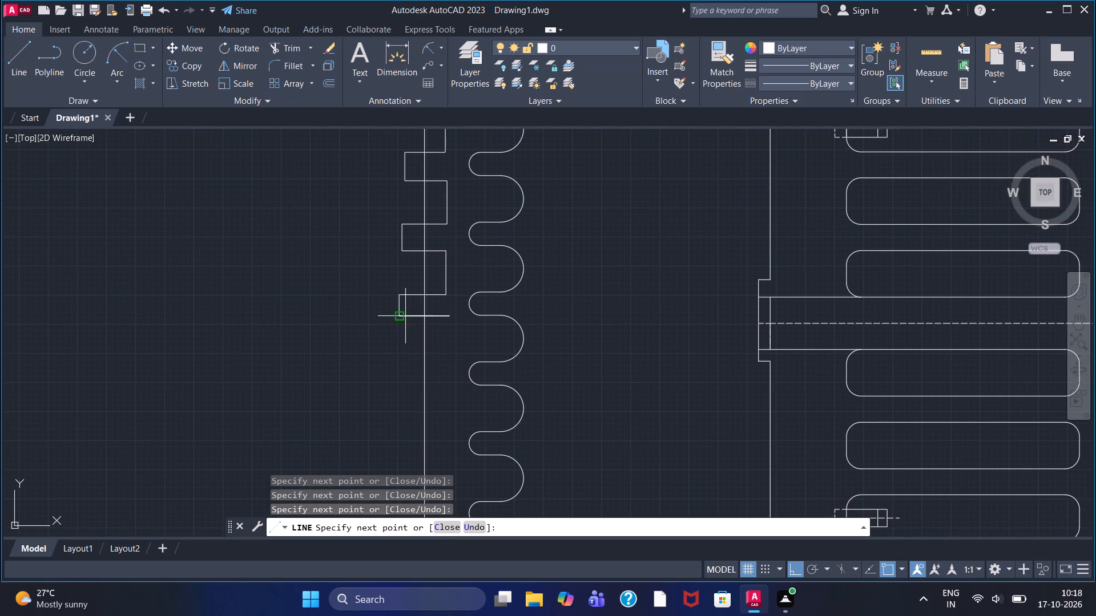
click(445, 365)
click(400, 364)
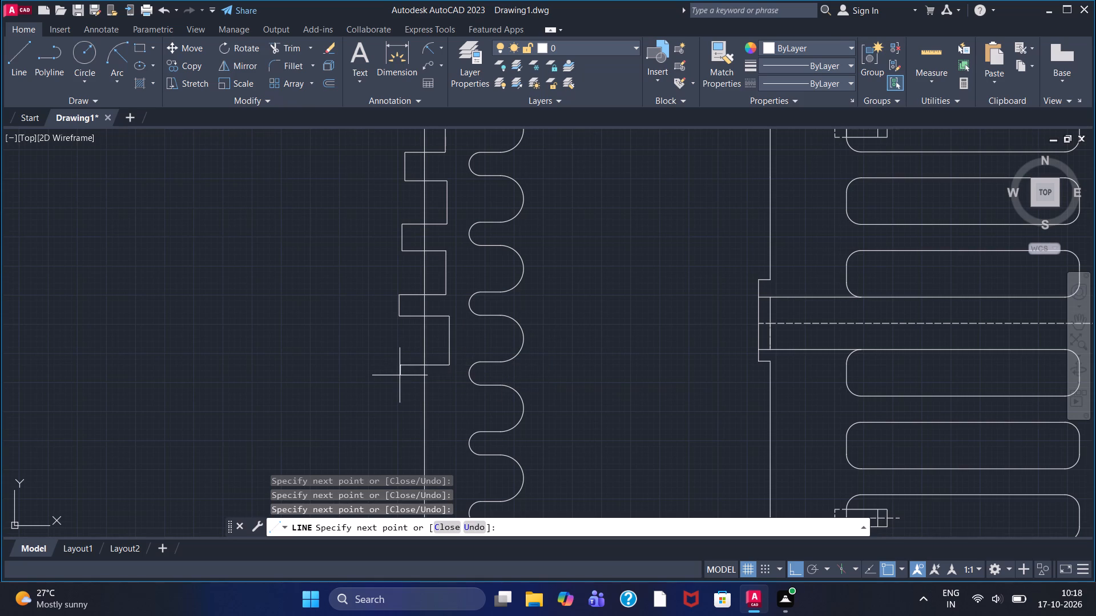
click(402, 383)
click(445, 383)
click(444, 429)
click(402, 432)
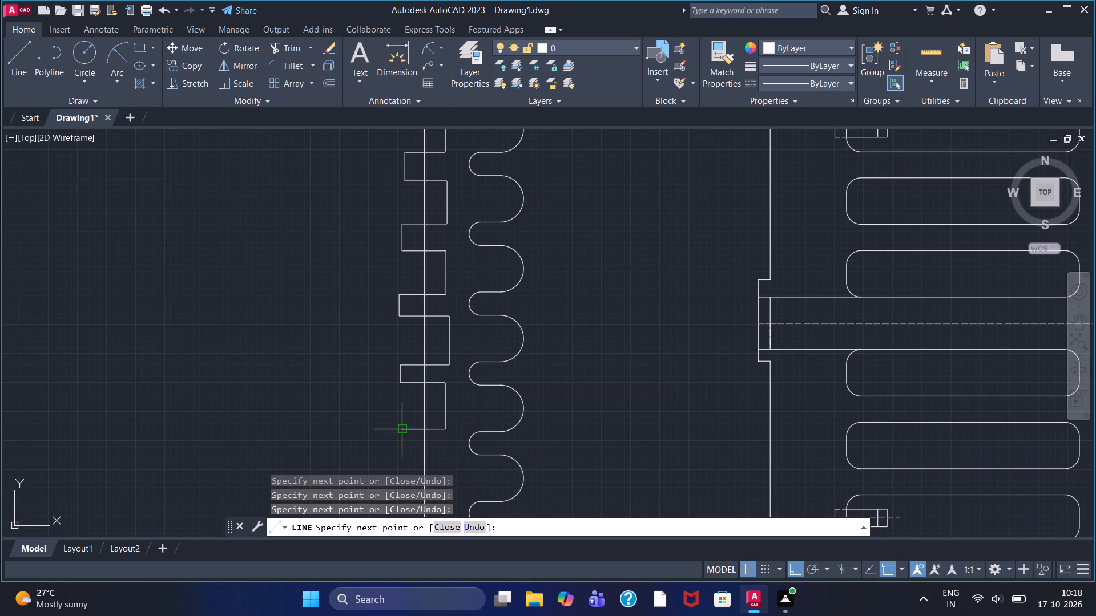
Add two more rectangular jogs down the left edge, starting about 39 units down and ending with a run about 65 units outward.
middle_drag(401, 431, 414, 319)
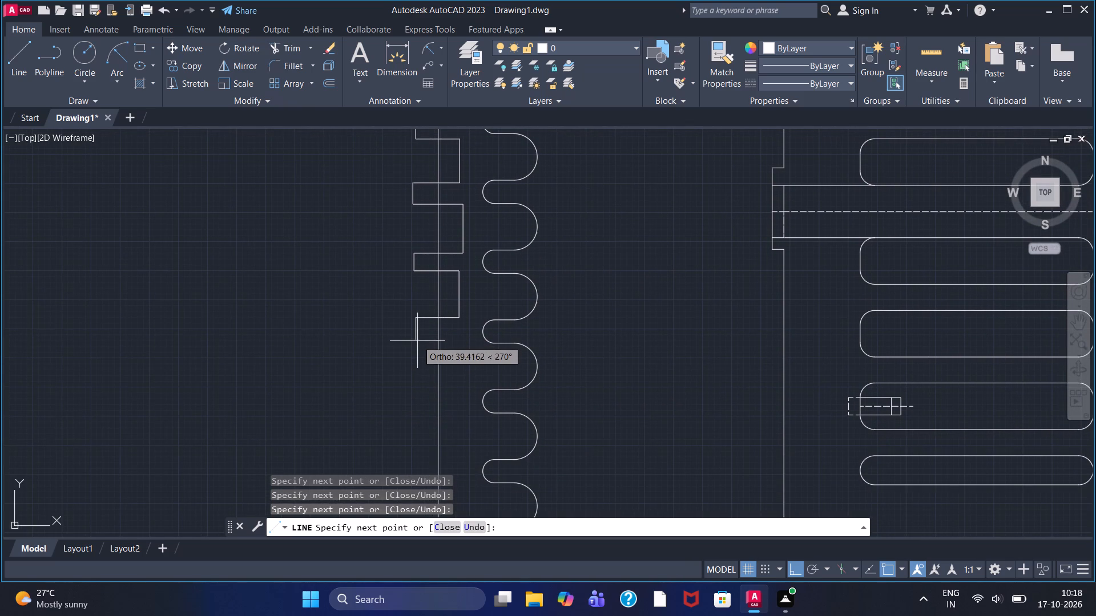
click(417, 341)
right_click(417, 341)
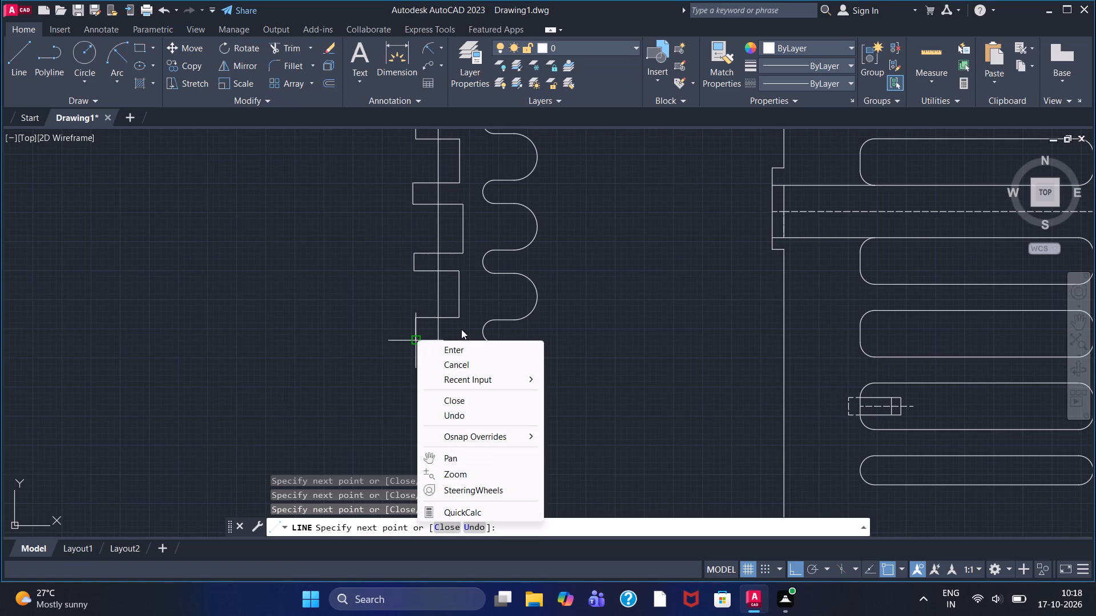
click(461, 329)
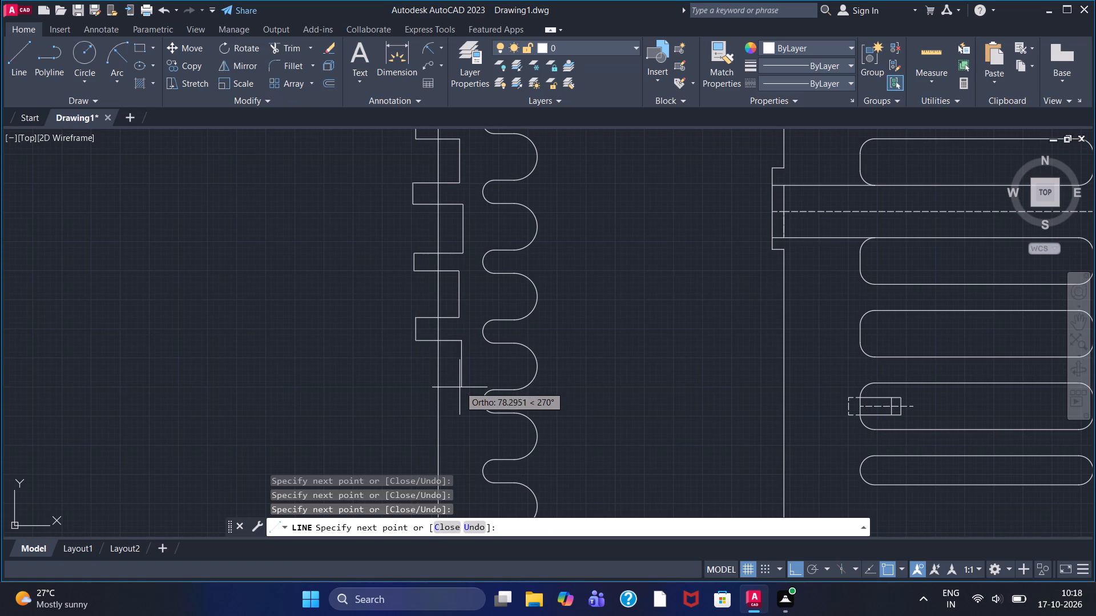
click(460, 387)
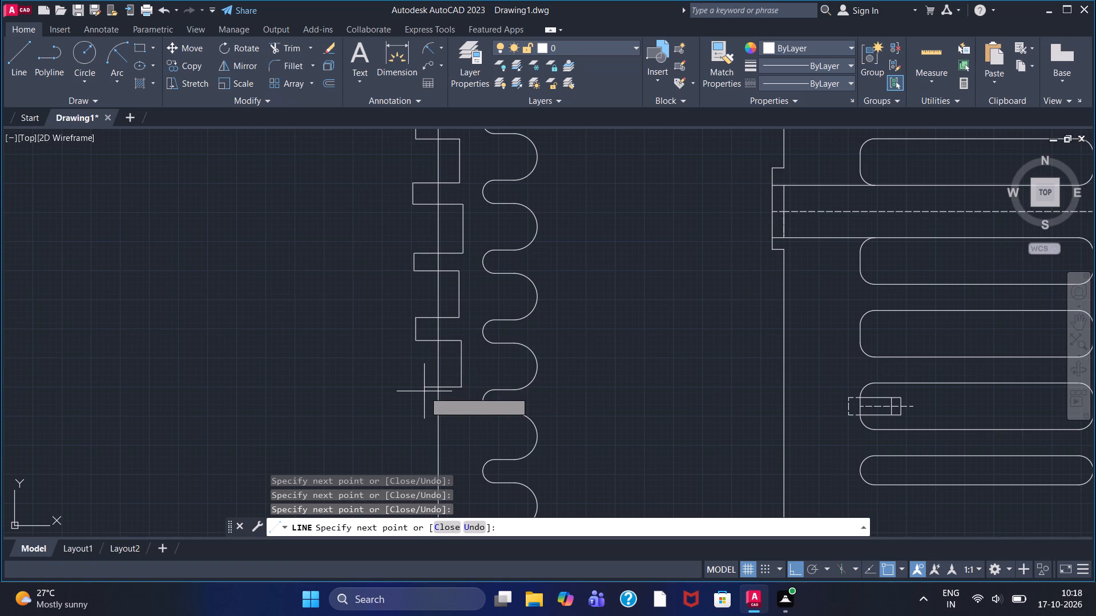
click(420, 392)
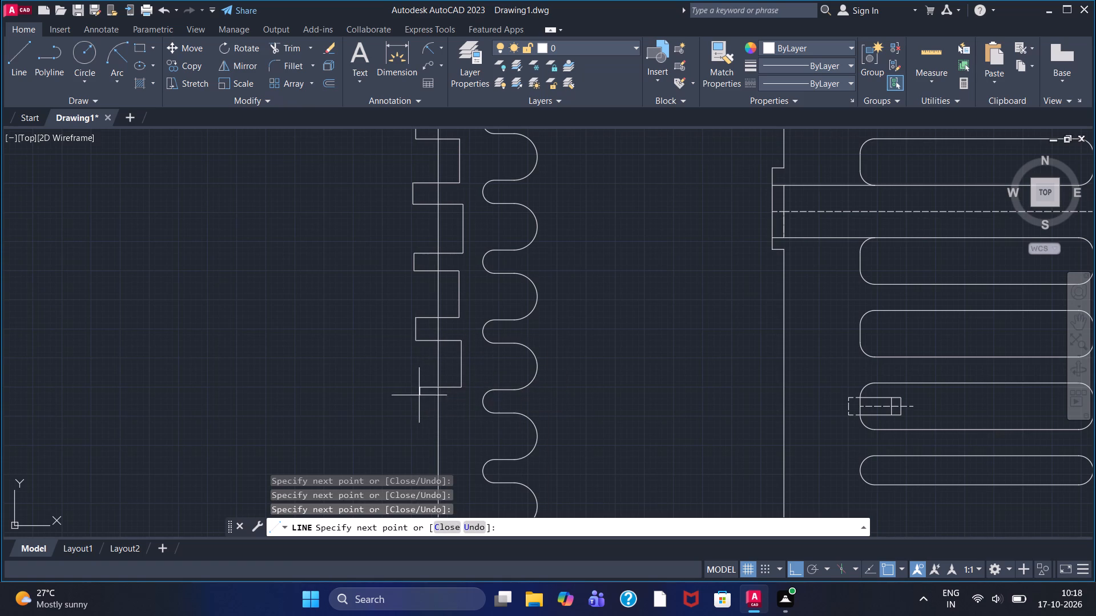
click(419, 408)
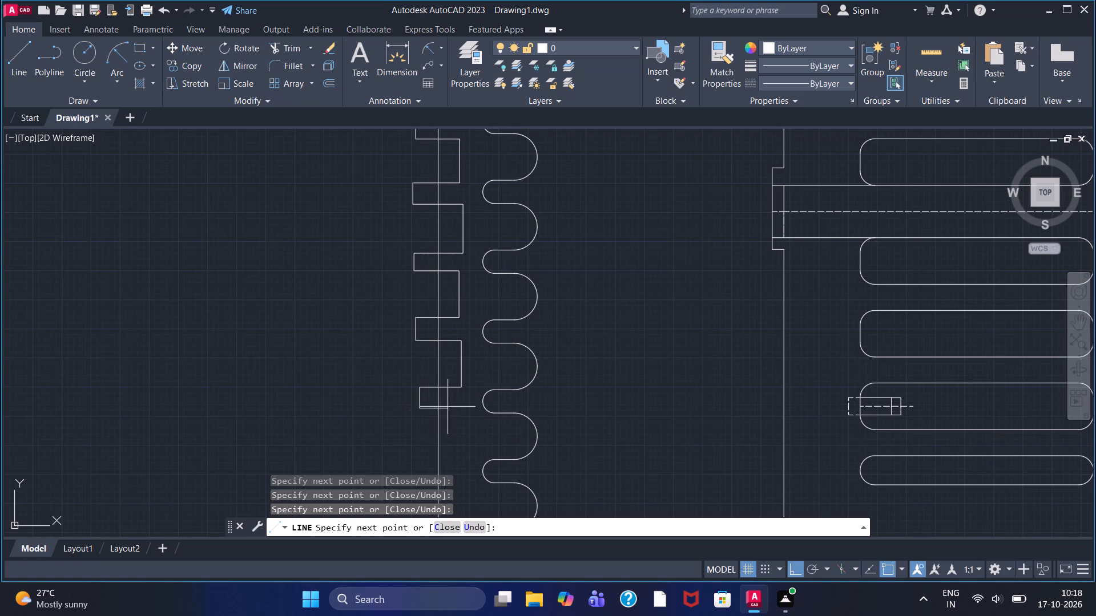
click(461, 407)
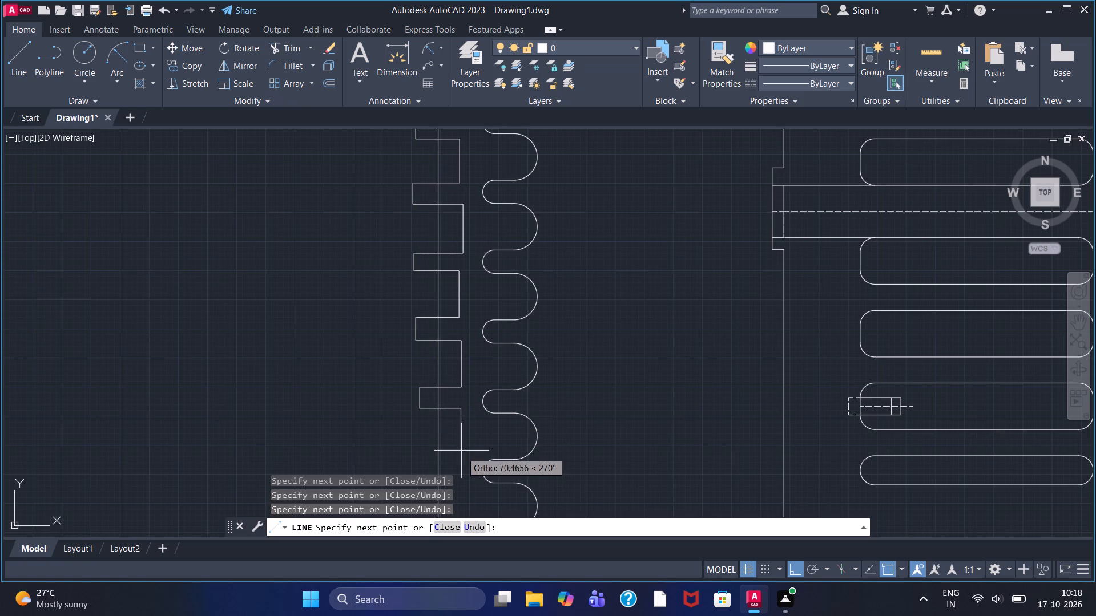
click(458, 461)
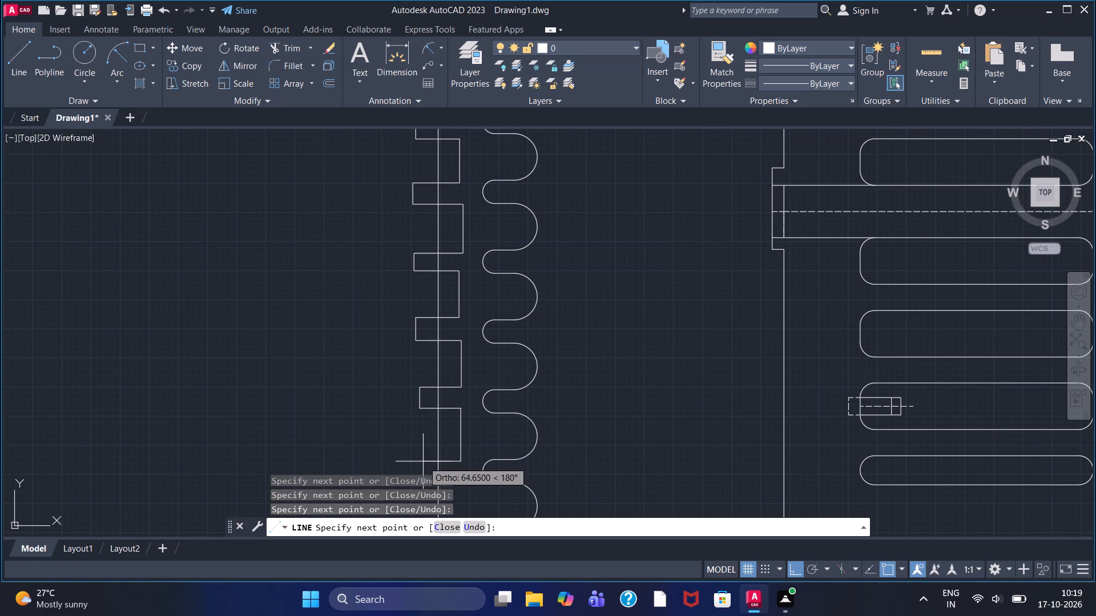
click(423, 461)
Finish the zigzag with a last jog beside the bottom wave, starting about 41 units down and ending just outside the left edge.
middle_drag(423, 461, 437, 304)
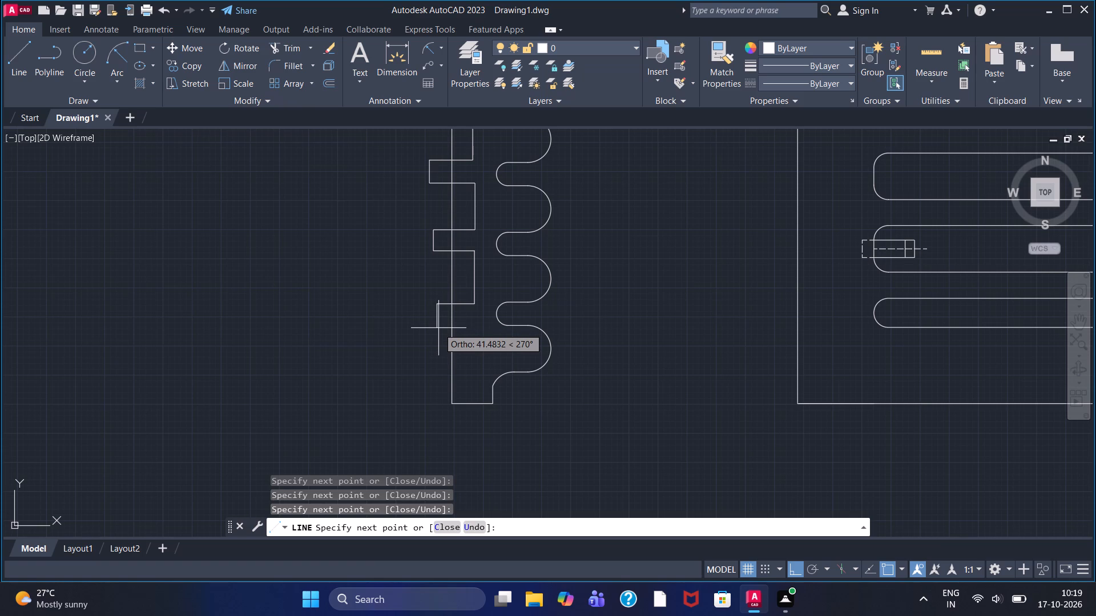
click(438, 328)
click(473, 331)
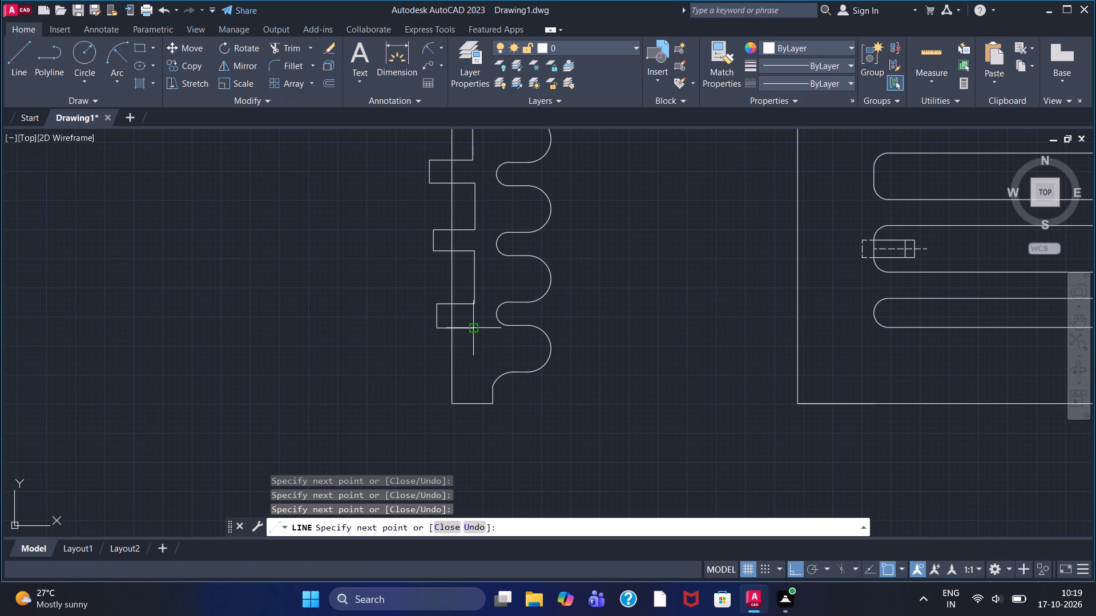
click(478, 366)
click(434, 372)
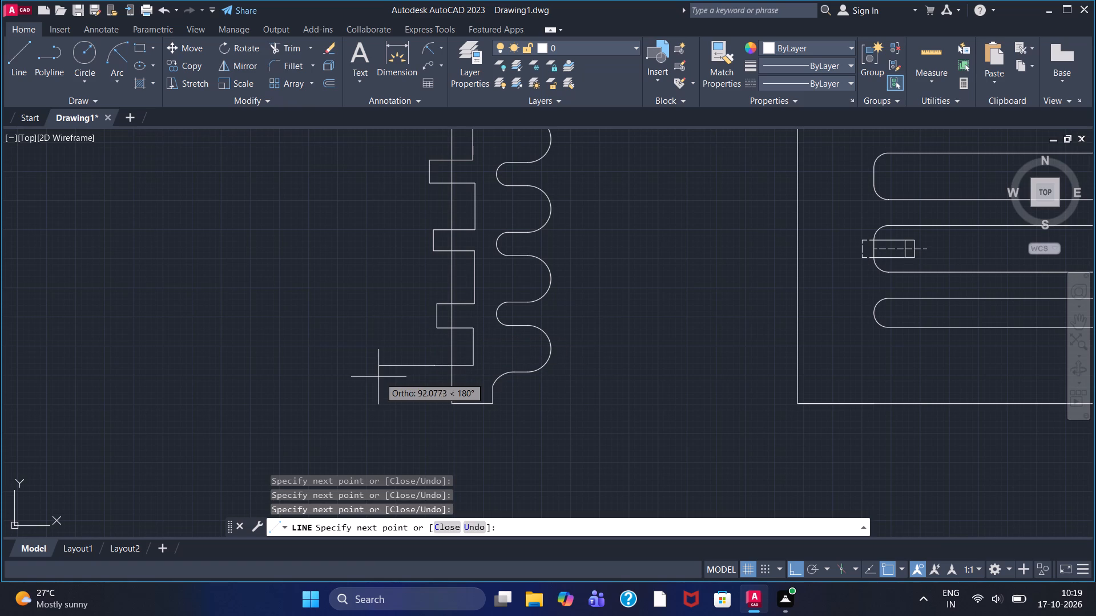
right_click(374, 376)
click(396, 384)
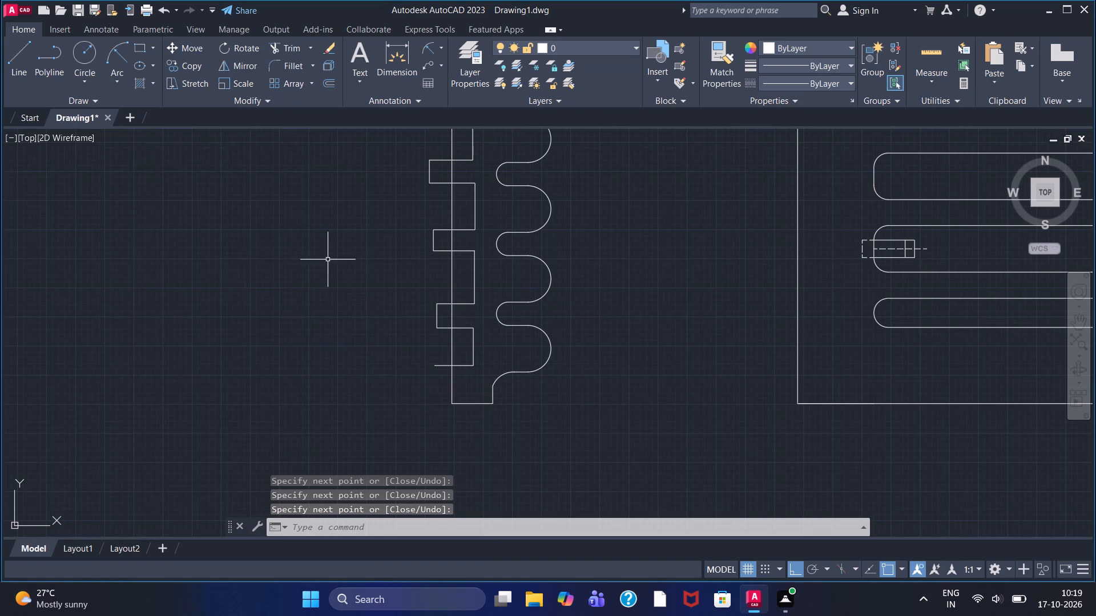
Trim the zigzag's bottom stub and its two lowest jogs where they project outside the side view's straight left edge.
click(279, 52)
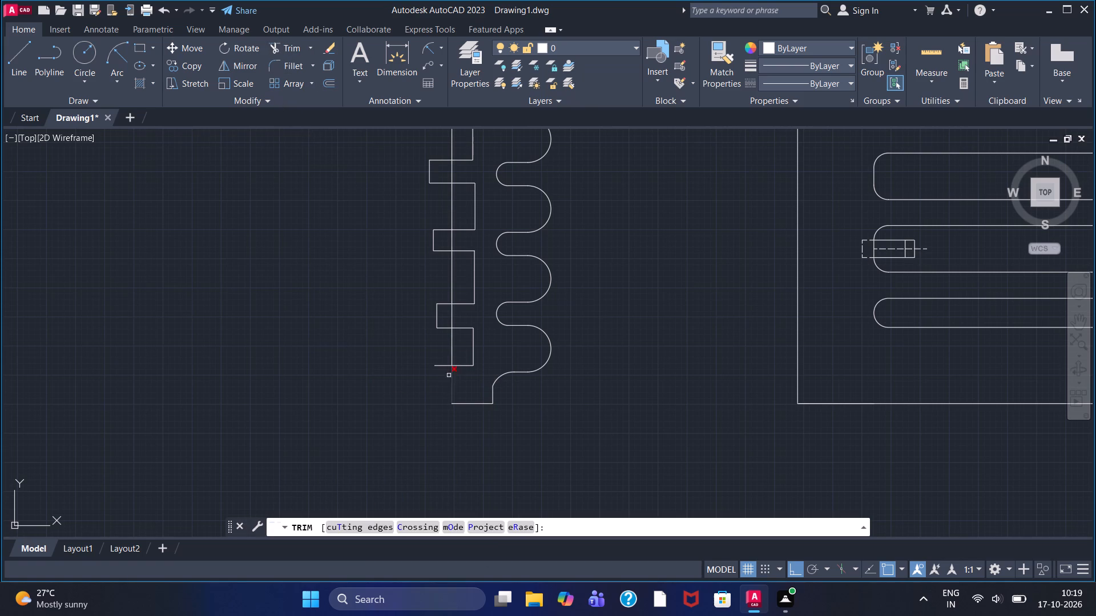
click(441, 364)
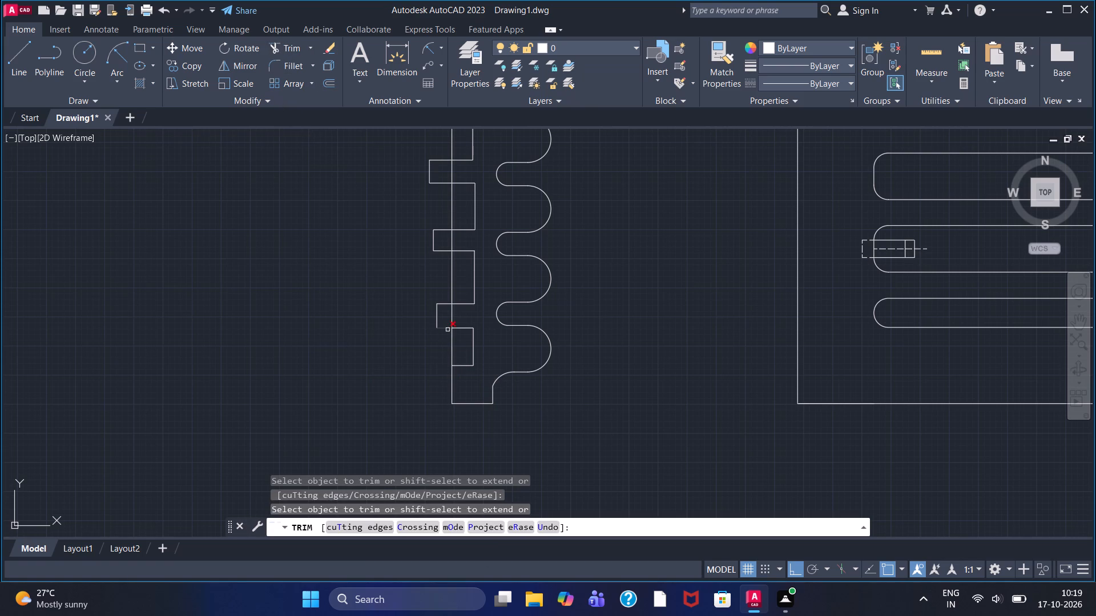
click(448, 328)
click(437, 319)
click(442, 305)
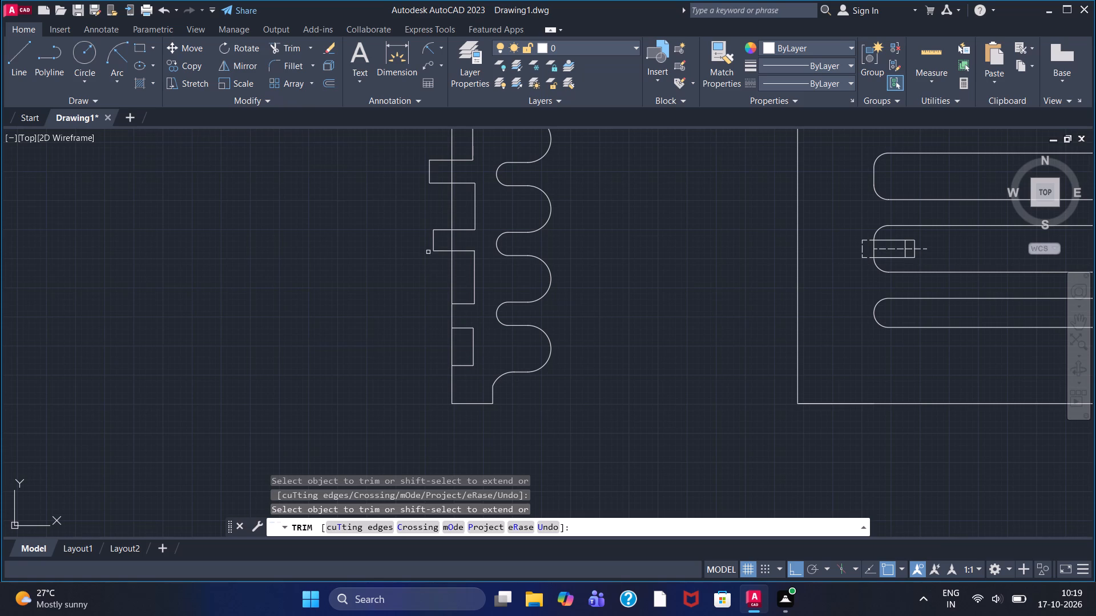
click(436, 249)
click(433, 242)
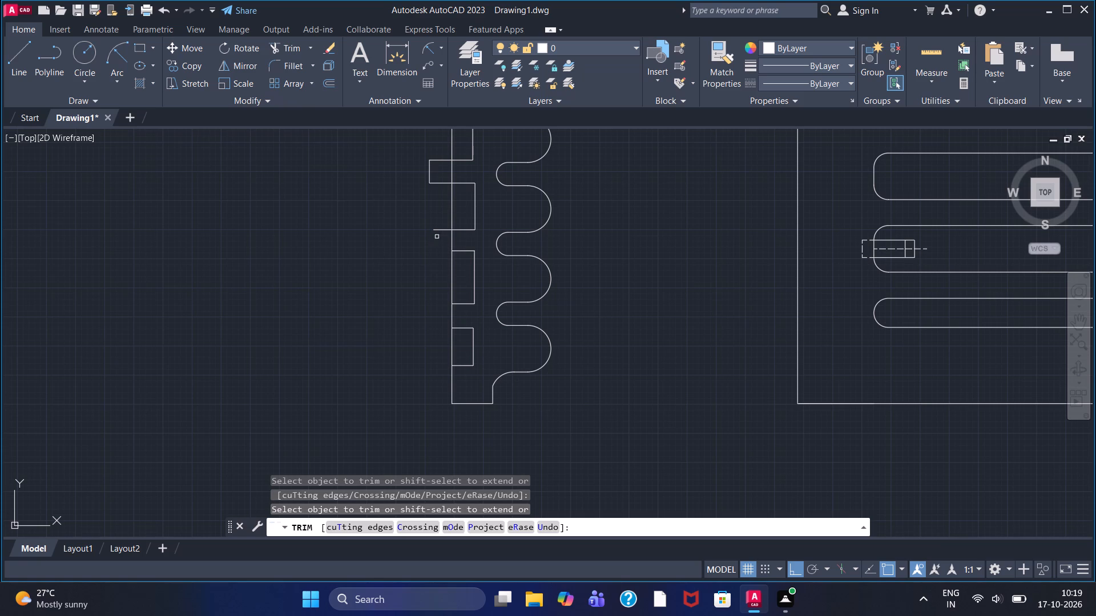
click(442, 230)
Trim off the outward projections of the next two zigzag jogs up the side view's left edge.
middle_drag(427, 225, 419, 264)
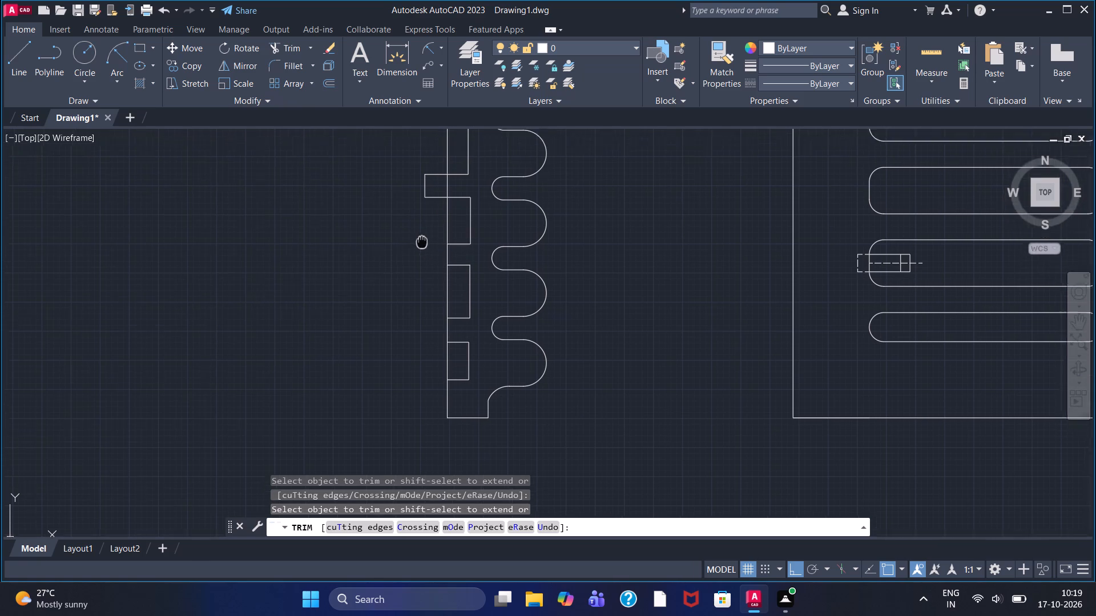
middle_drag(419, 264, 386, 415)
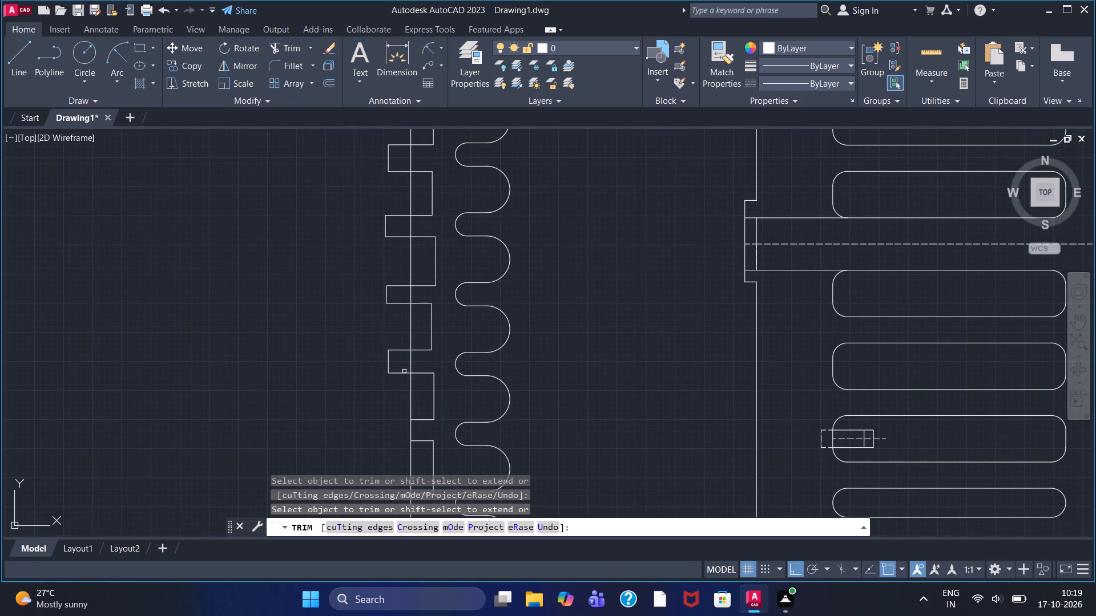
click(404, 371)
click(389, 357)
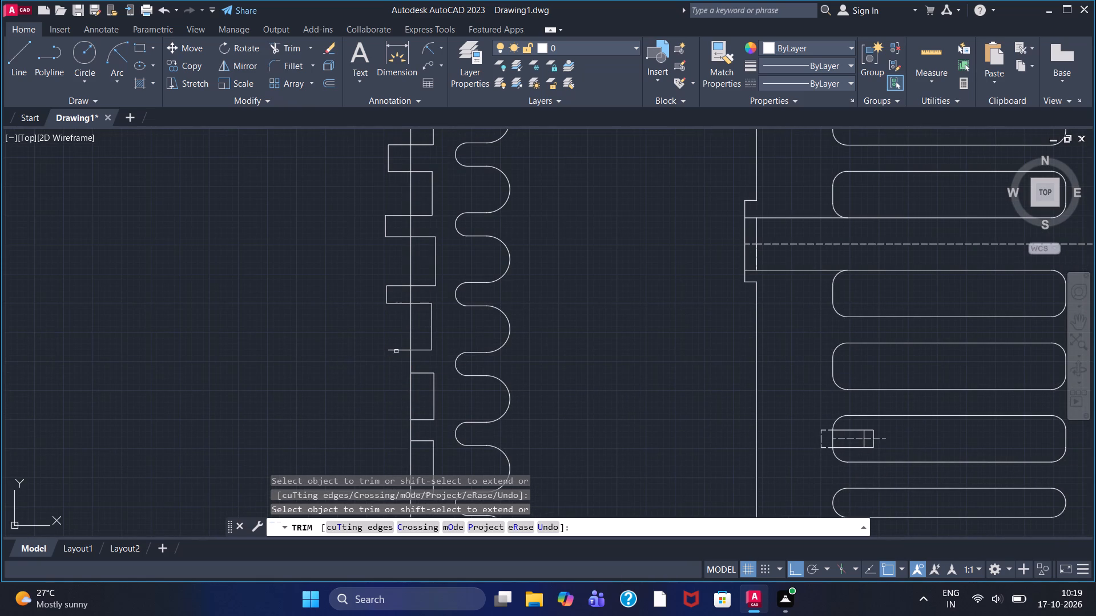
click(396, 351)
click(398, 305)
click(384, 297)
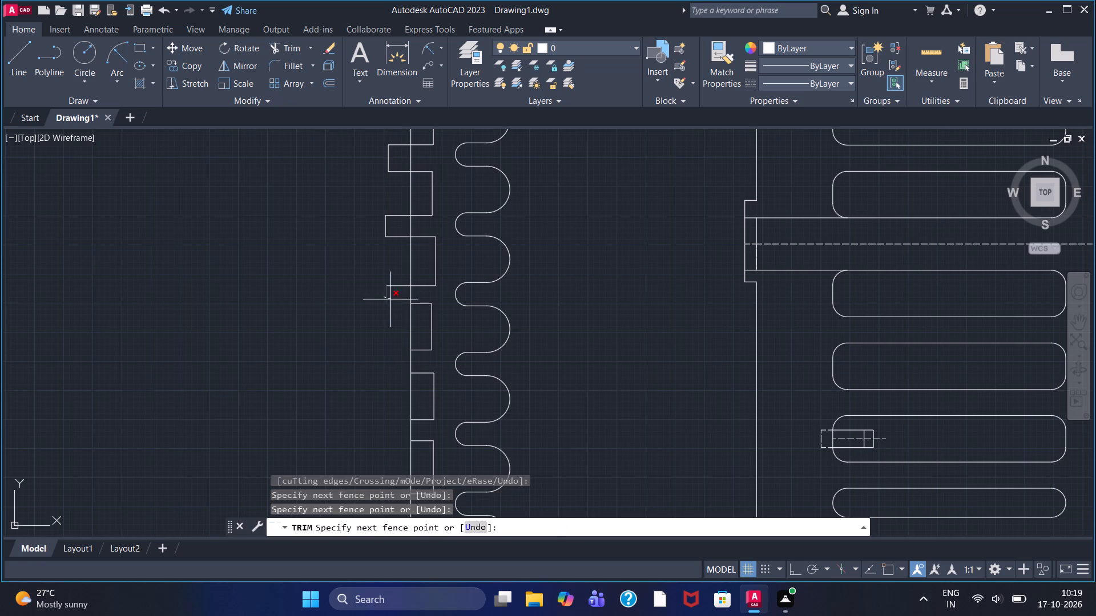
click(390, 299)
click(397, 284)
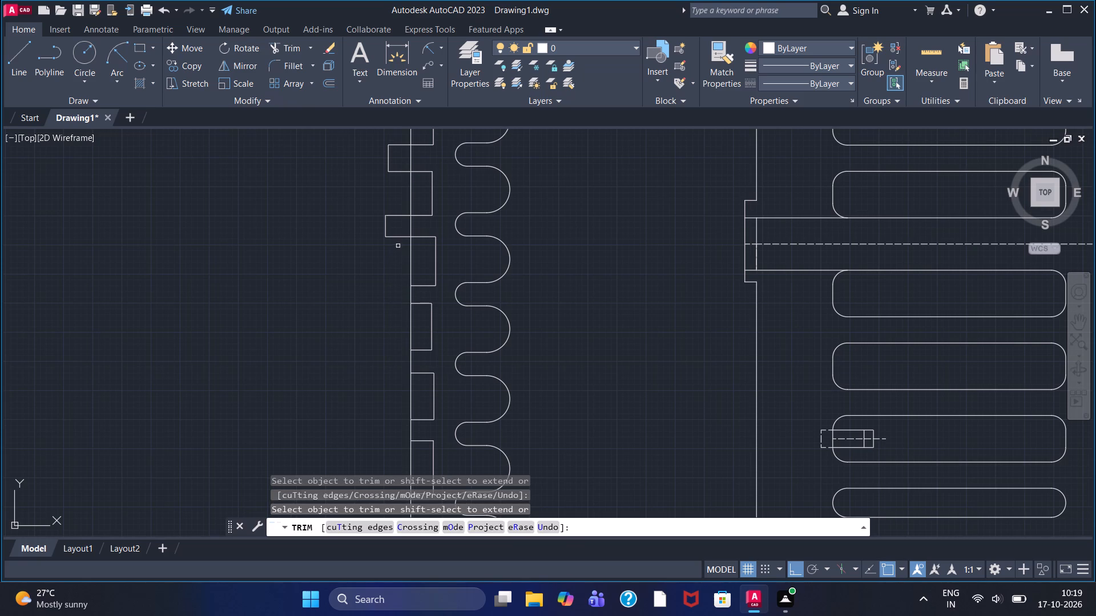
Trim off the outward projections of the next two zigzag jogs up the side view's straight left edge.
click(405, 238)
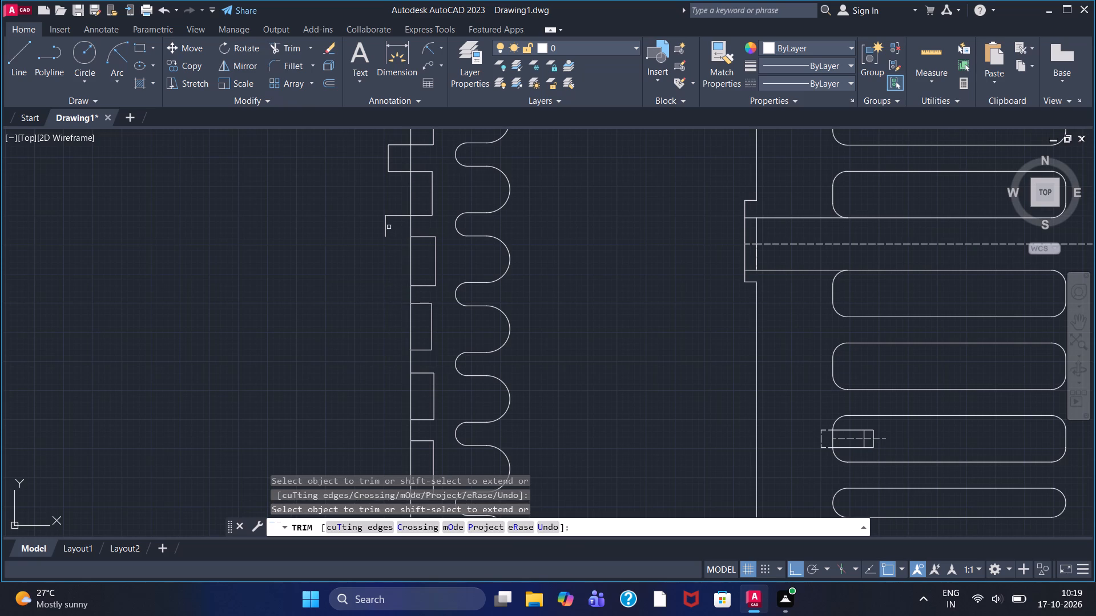
click(385, 226)
click(390, 217)
middle_drag(392, 210, 339, 388)
click(344, 350)
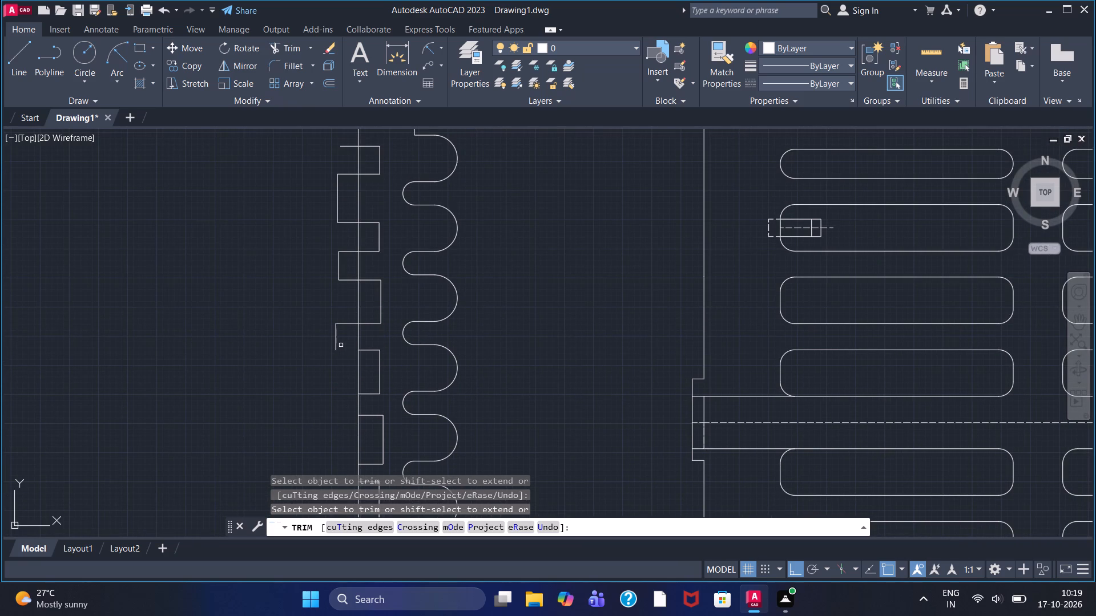
click(334, 336)
click(344, 321)
double_click(346, 327)
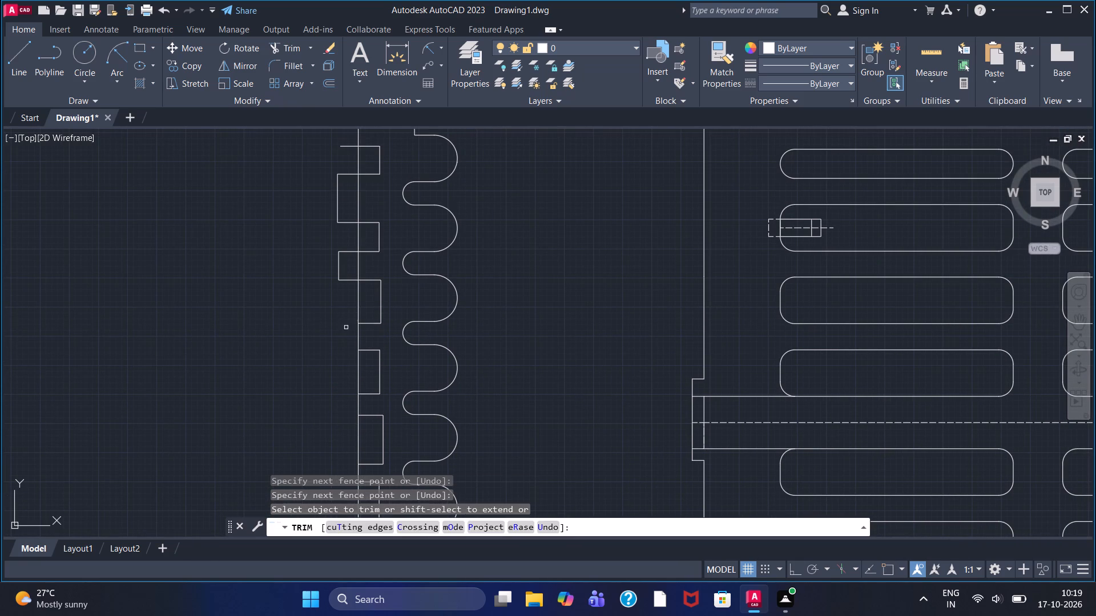
Trim off the two uppermost outward zigzag projections and the top stub beyond the side view's straight left edge.
click(347, 282)
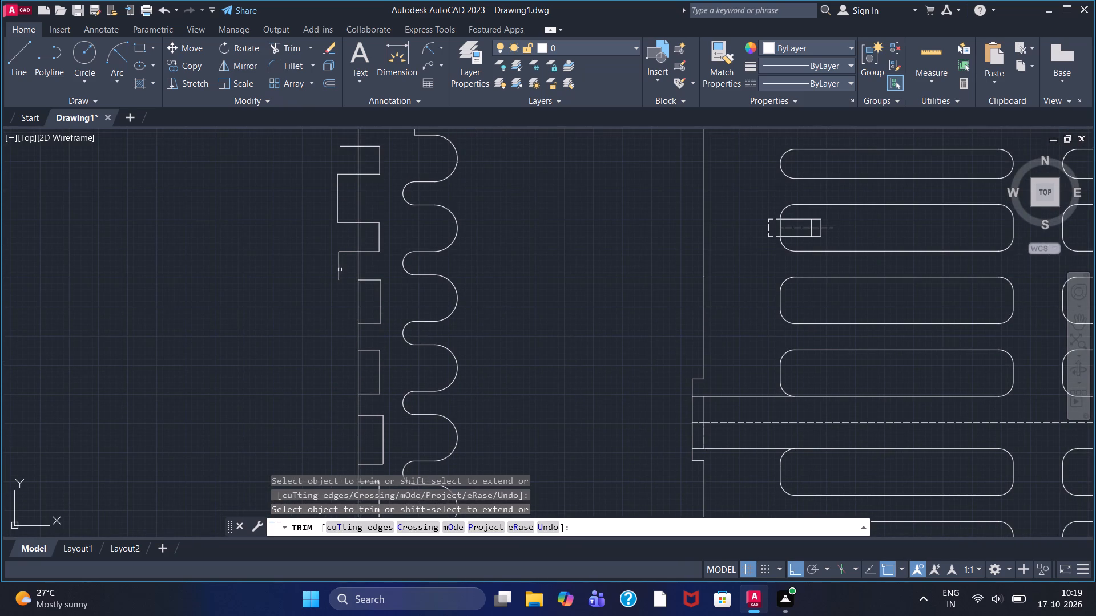
click(337, 270)
click(344, 253)
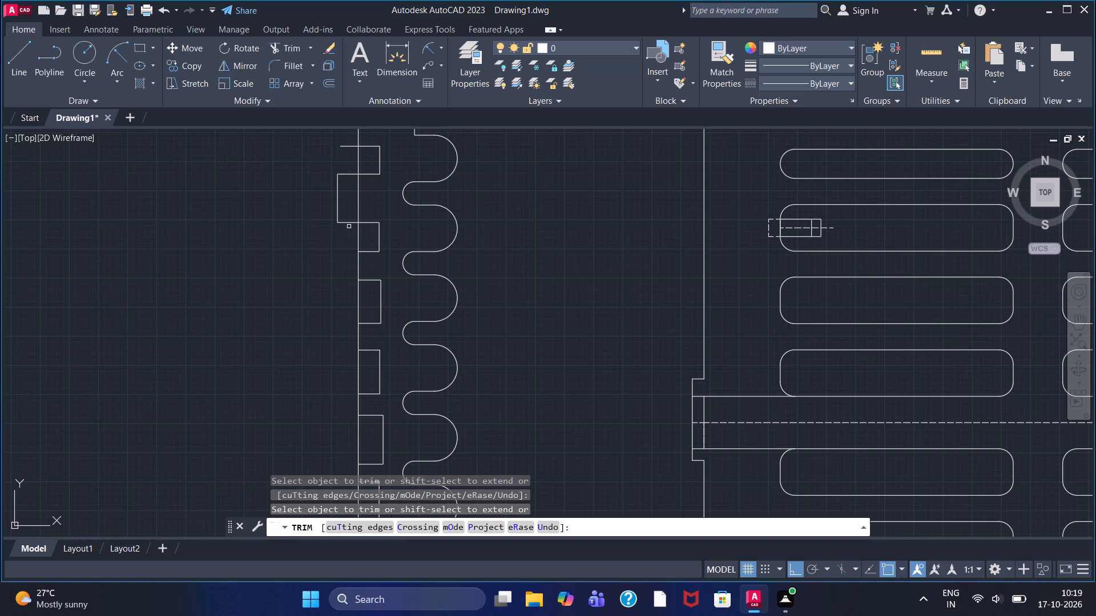
click(349, 224)
click(337, 214)
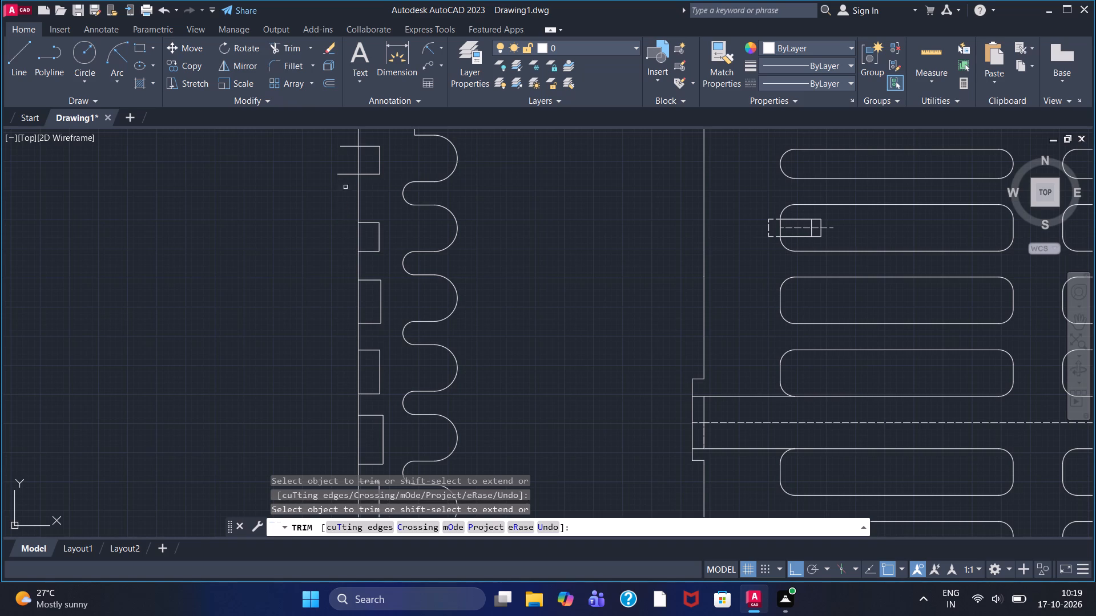
click(348, 176)
double_click(347, 167)
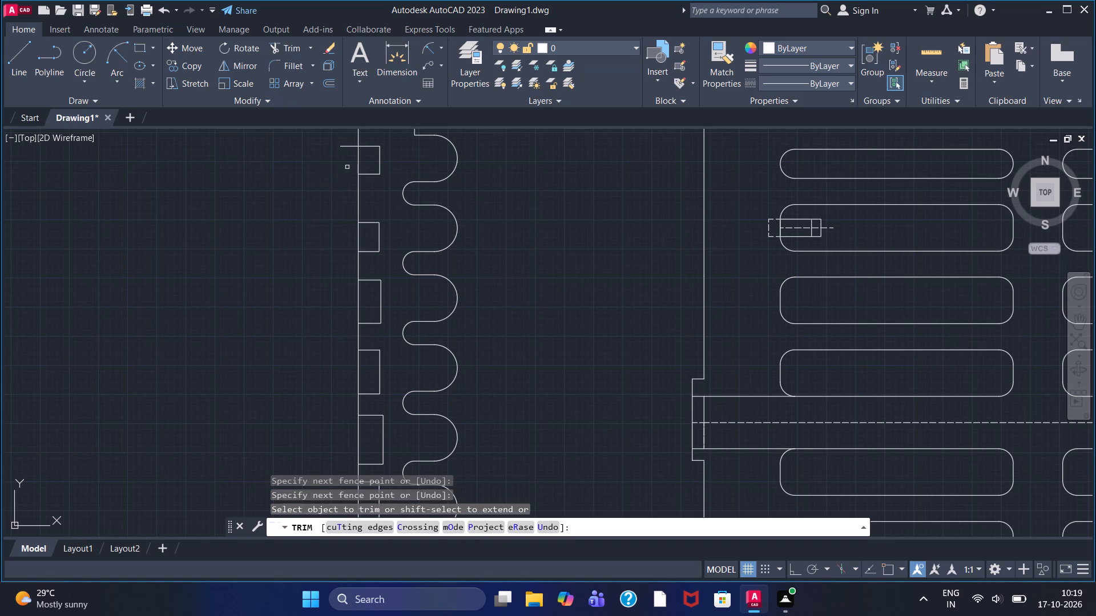
middle_drag(346, 167, 346, 205)
click(348, 184)
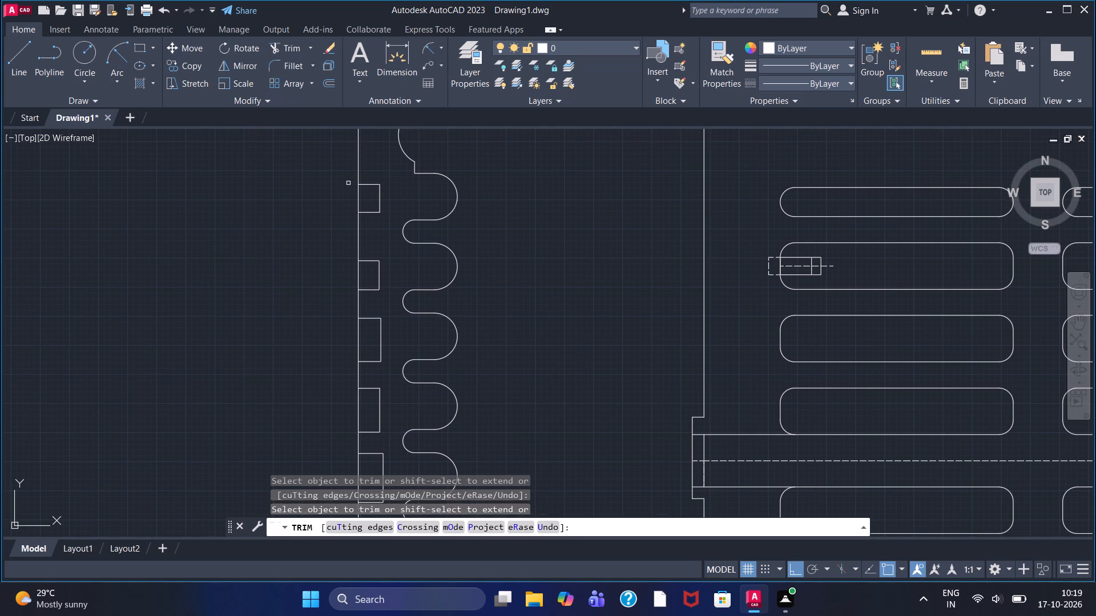
Trim away the inner vertical sides of the five uppermost rectangular recesses, keeping their horizontal lines.
click(380, 196)
click(379, 279)
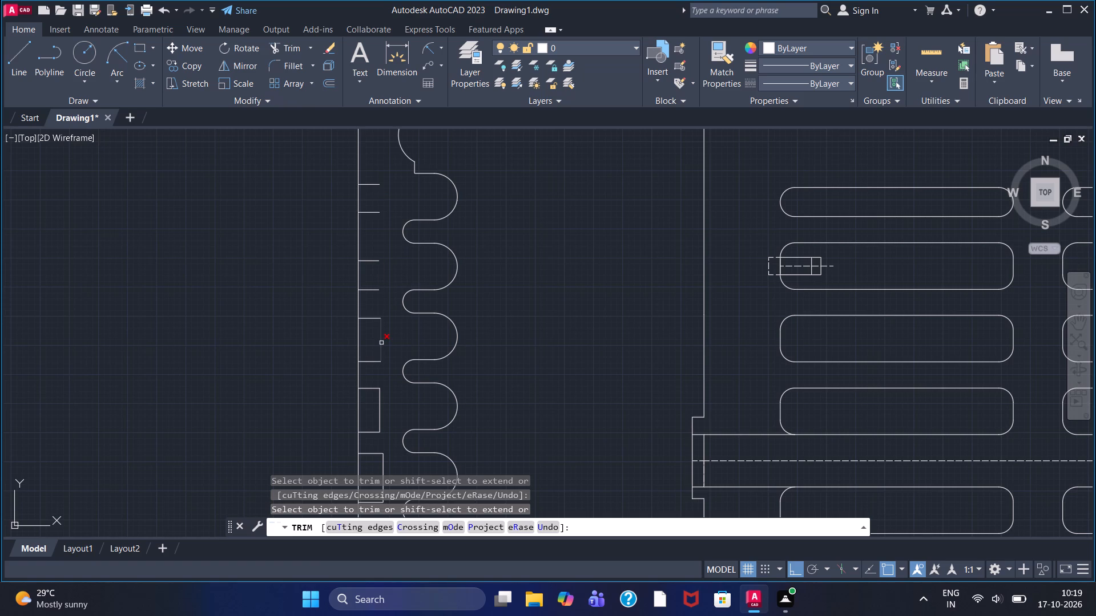
click(381, 343)
middle_drag(380, 343, 389, 220)
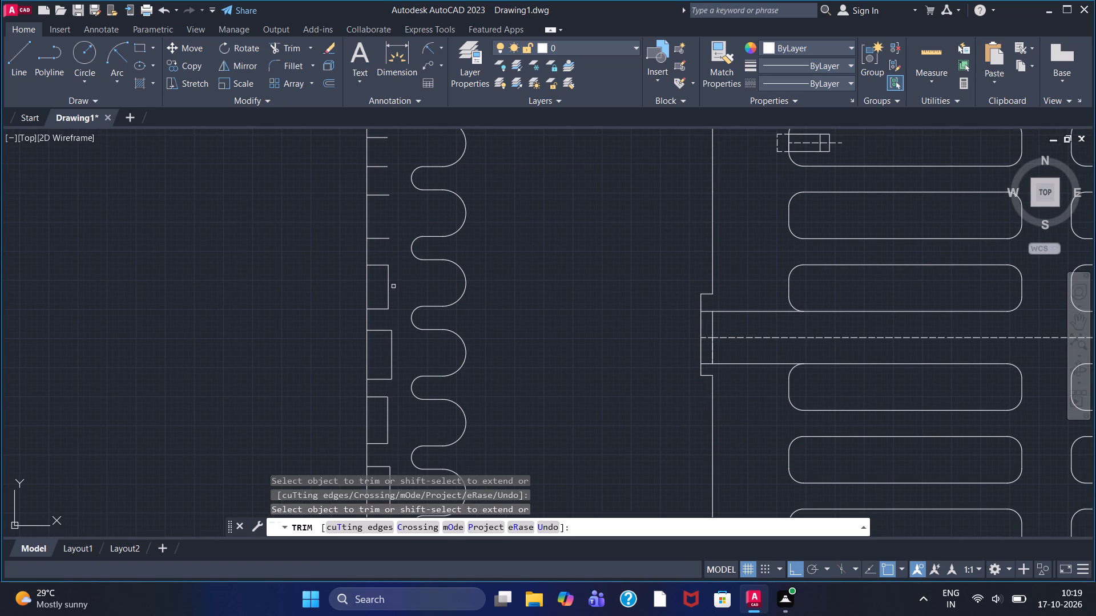
click(386, 288)
click(392, 347)
Trim away the inner vertical sides of the four lowest recesses, undoing the stray trim of the straight left edge.
middle_drag(392, 420, 395, 281)
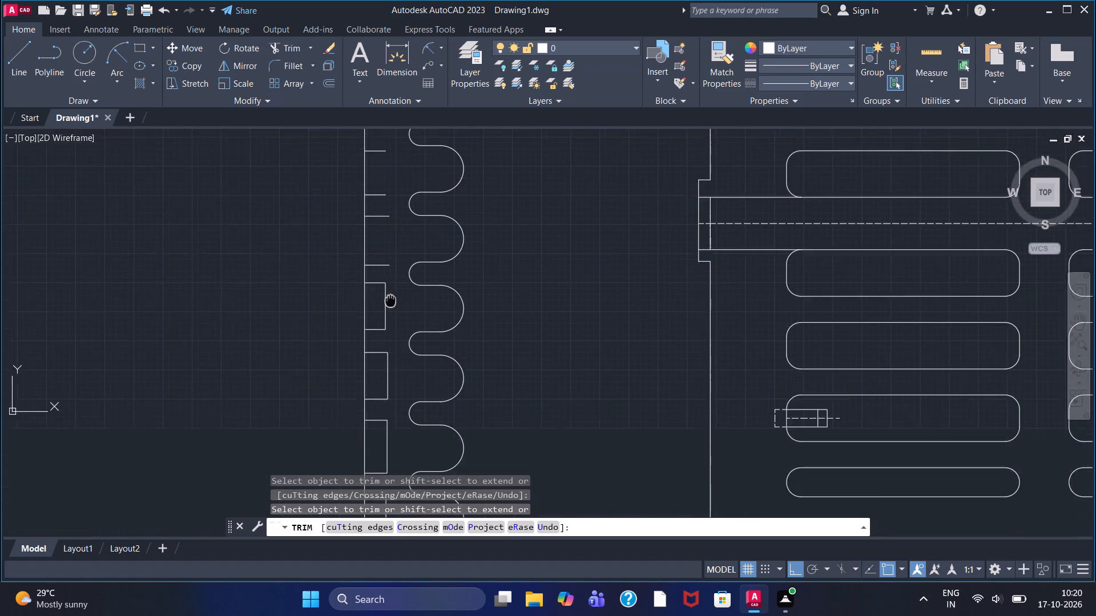
middle_drag(395, 281, 414, 237)
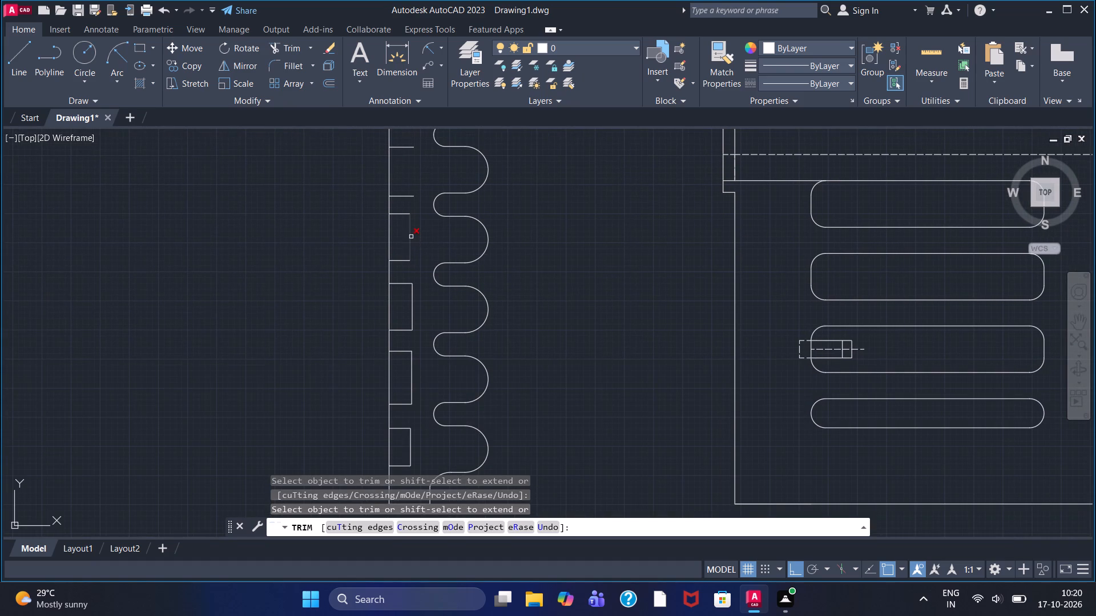
click(409, 236)
right_click(409, 236)
click(299, 281)
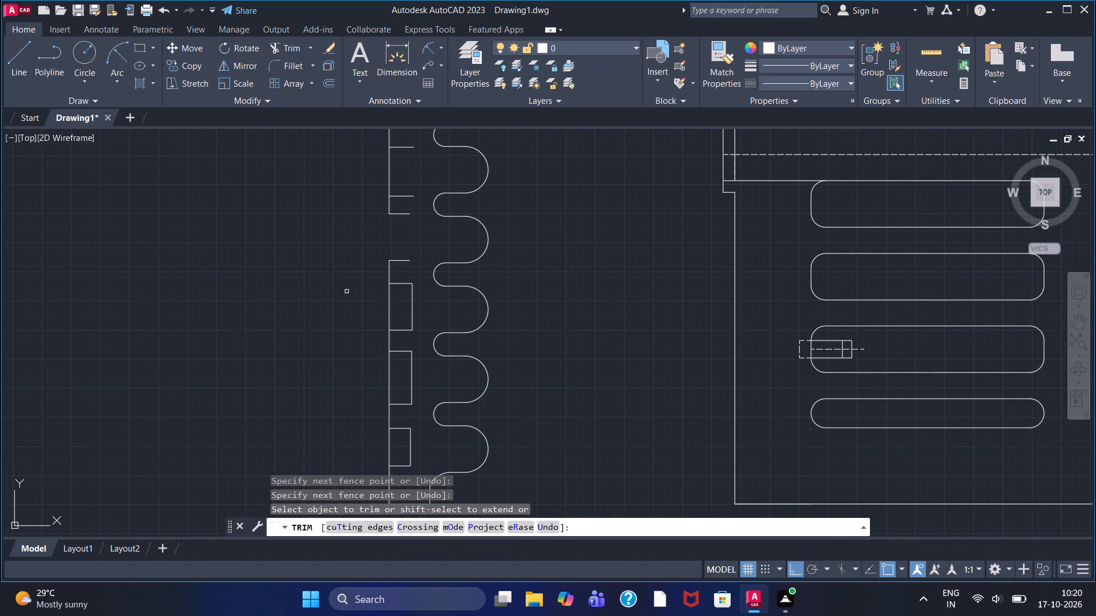
key(ctrl+z)
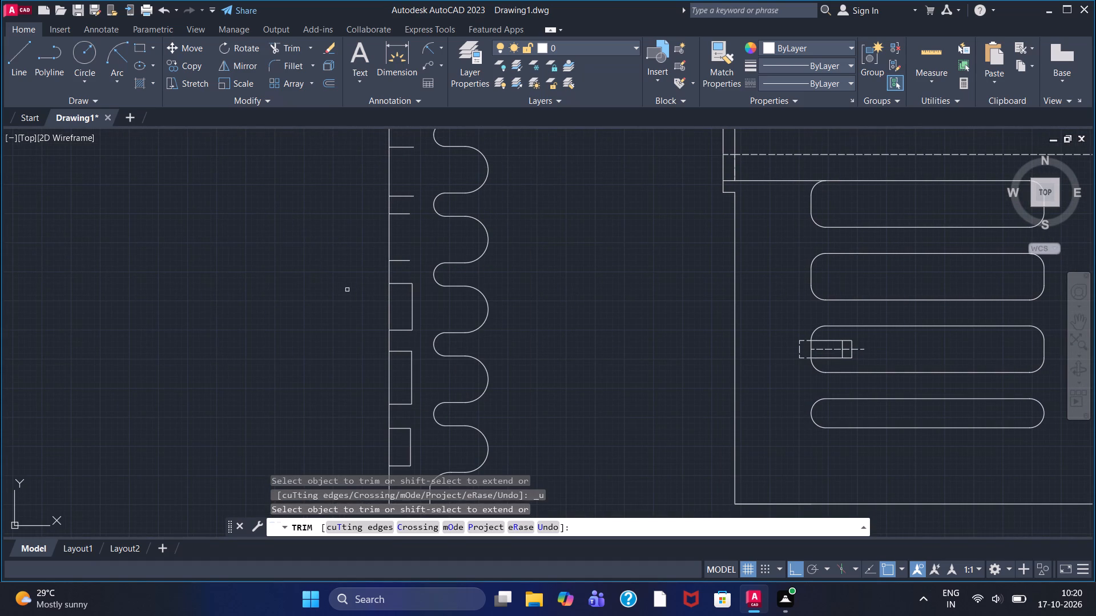
click(410, 305)
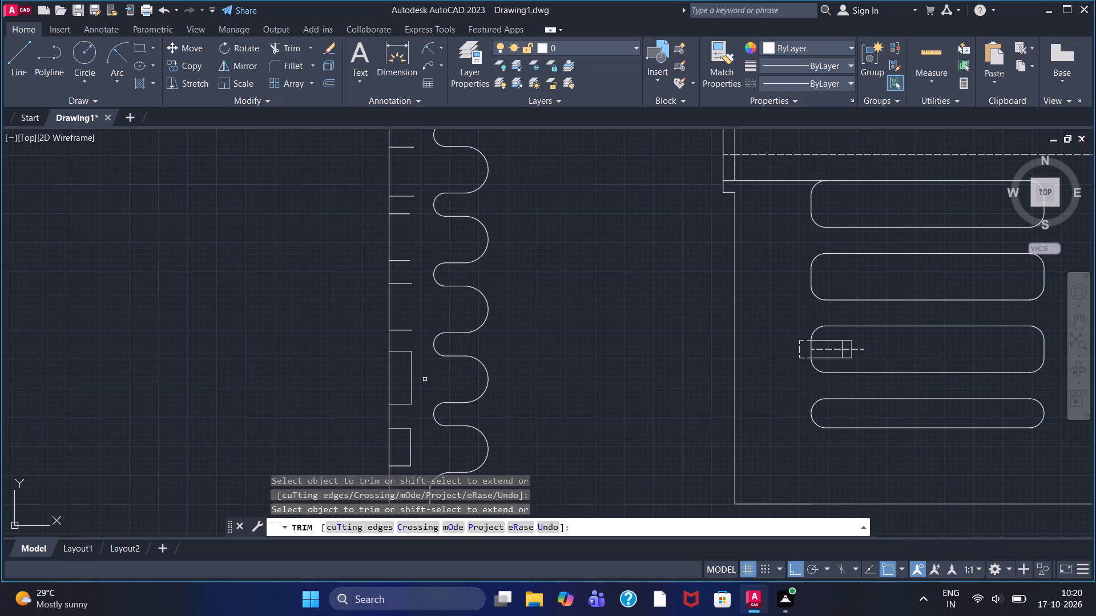
click(412, 375)
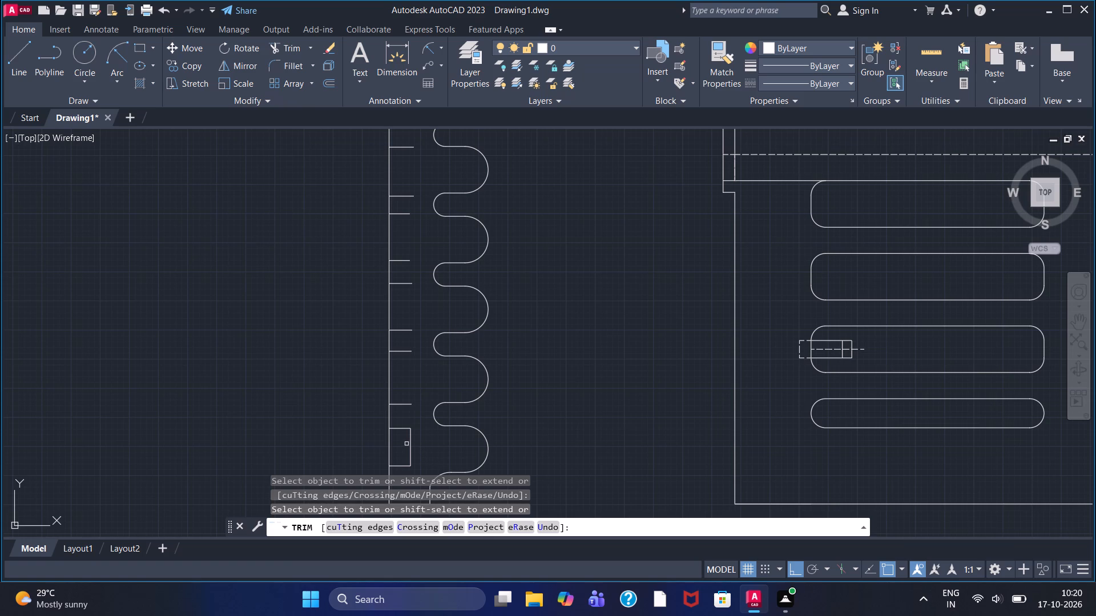
click(410, 446)
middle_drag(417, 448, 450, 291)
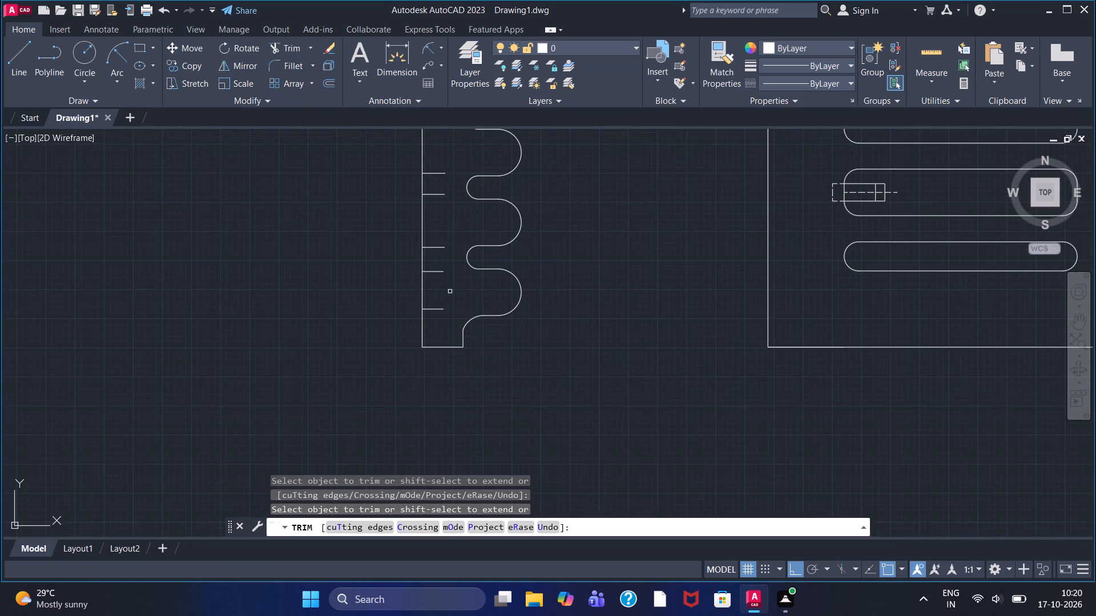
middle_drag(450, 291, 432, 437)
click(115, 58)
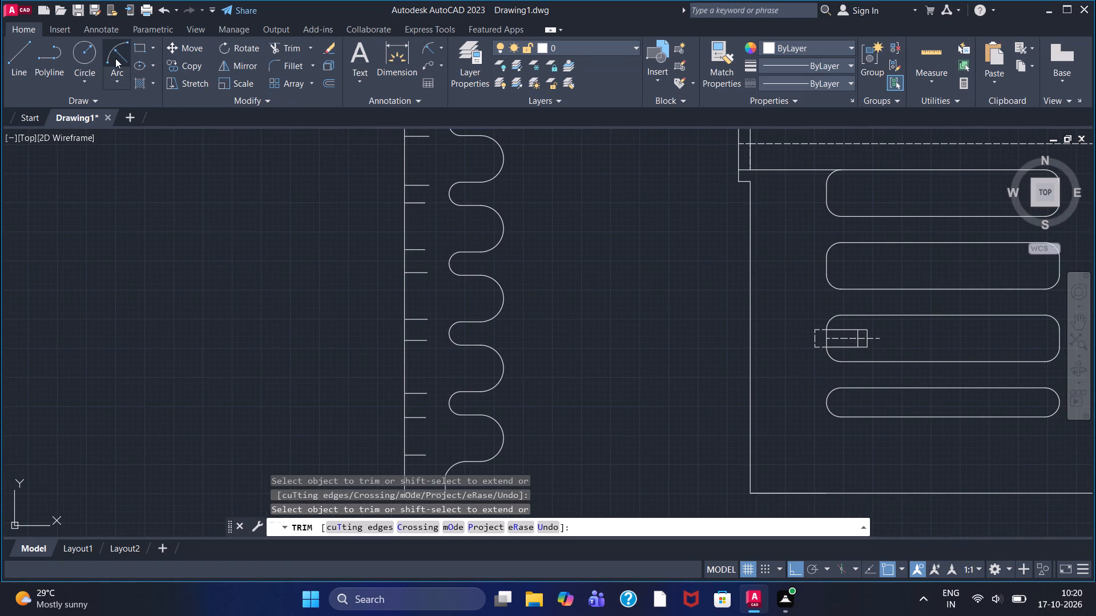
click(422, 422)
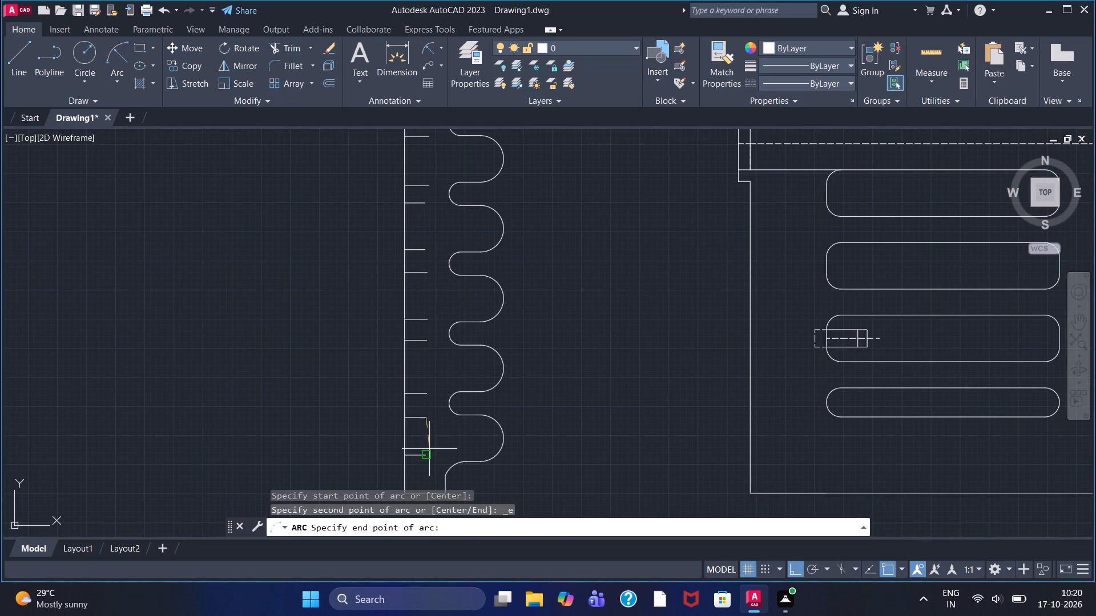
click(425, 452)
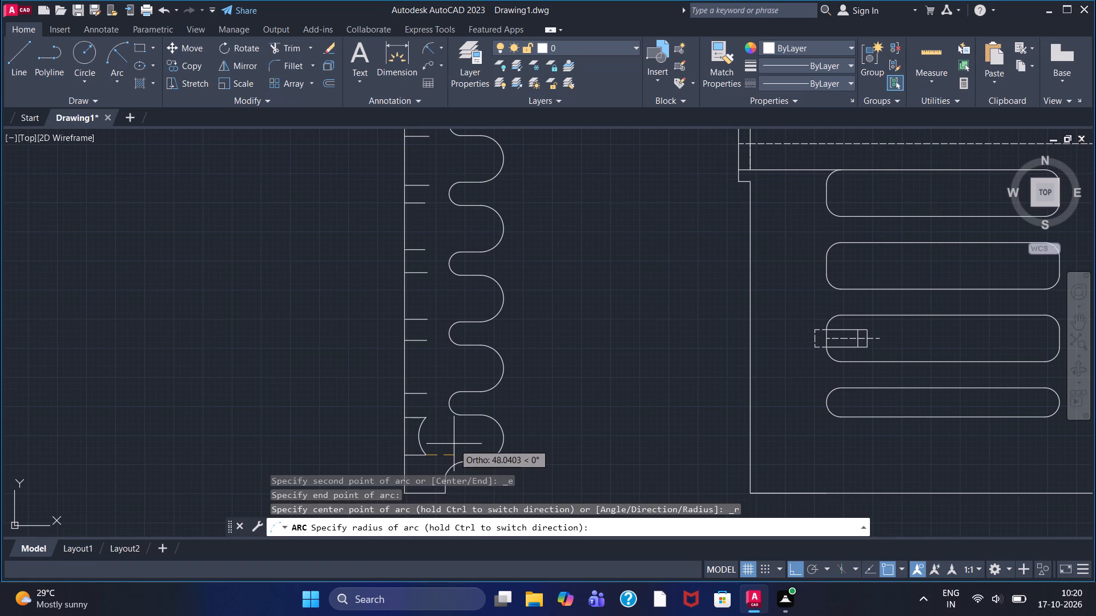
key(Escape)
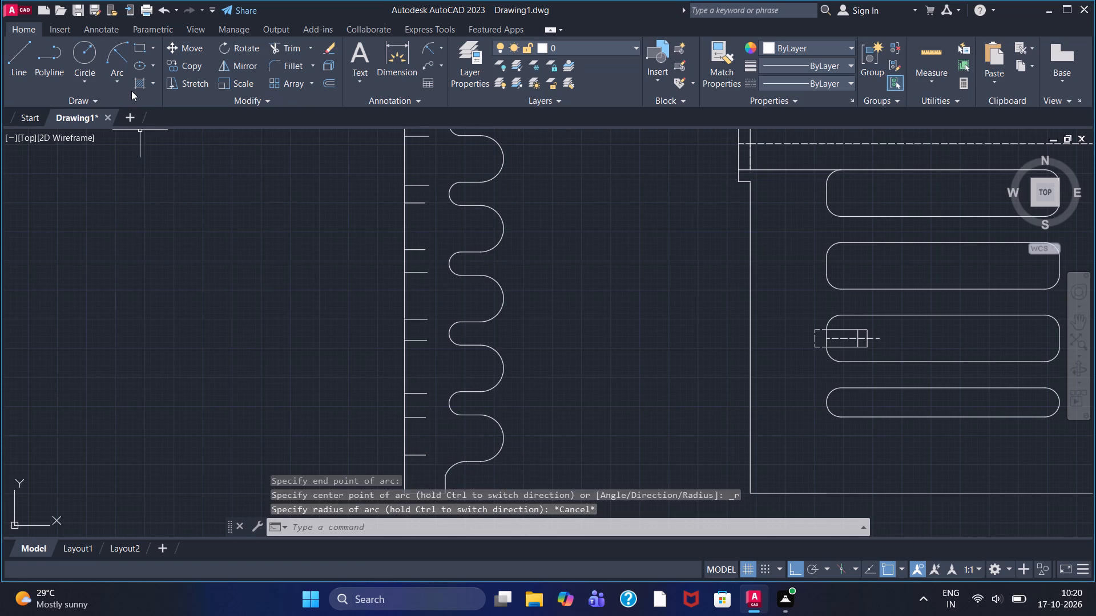
Close the bottom recess with a start-end-radius arc of about 53 units radius, bulging inward between its horizontal line ends.
click(112, 64)
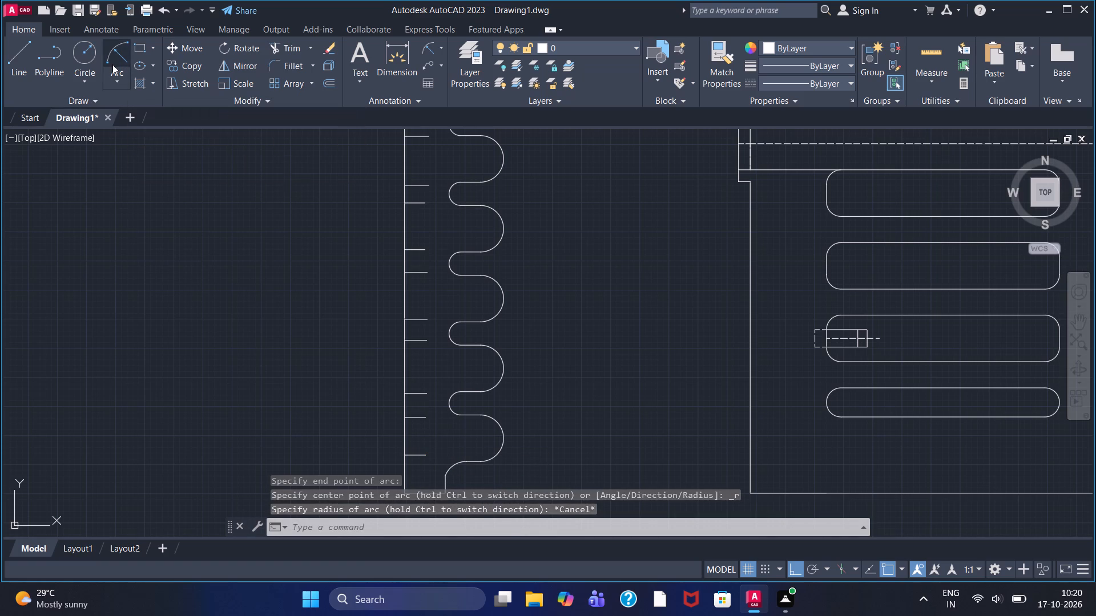
click(428, 449)
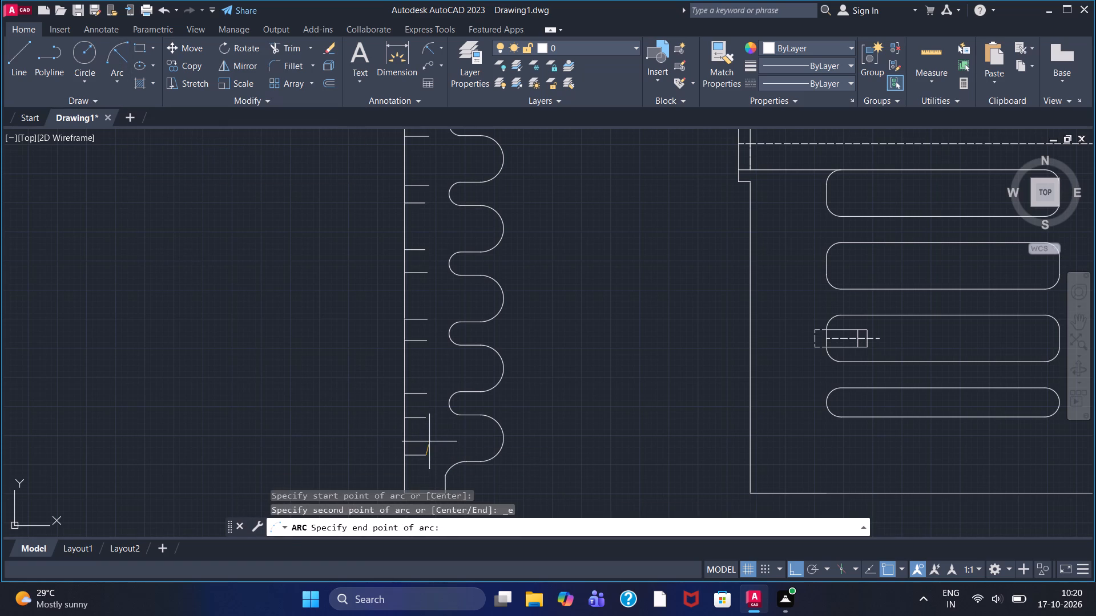
double_click(425, 418)
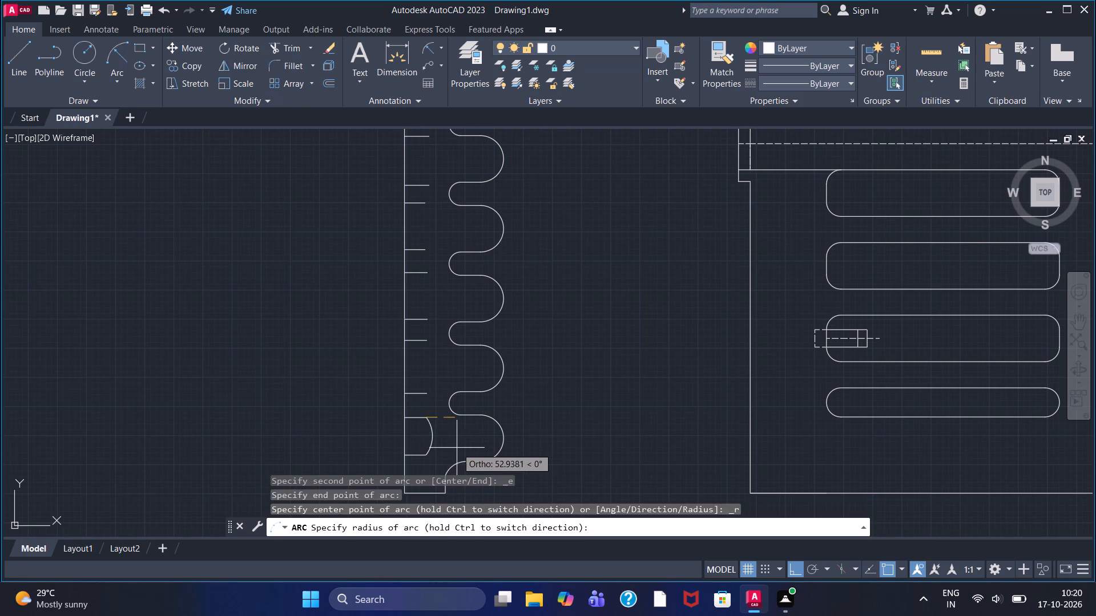
click(457, 448)
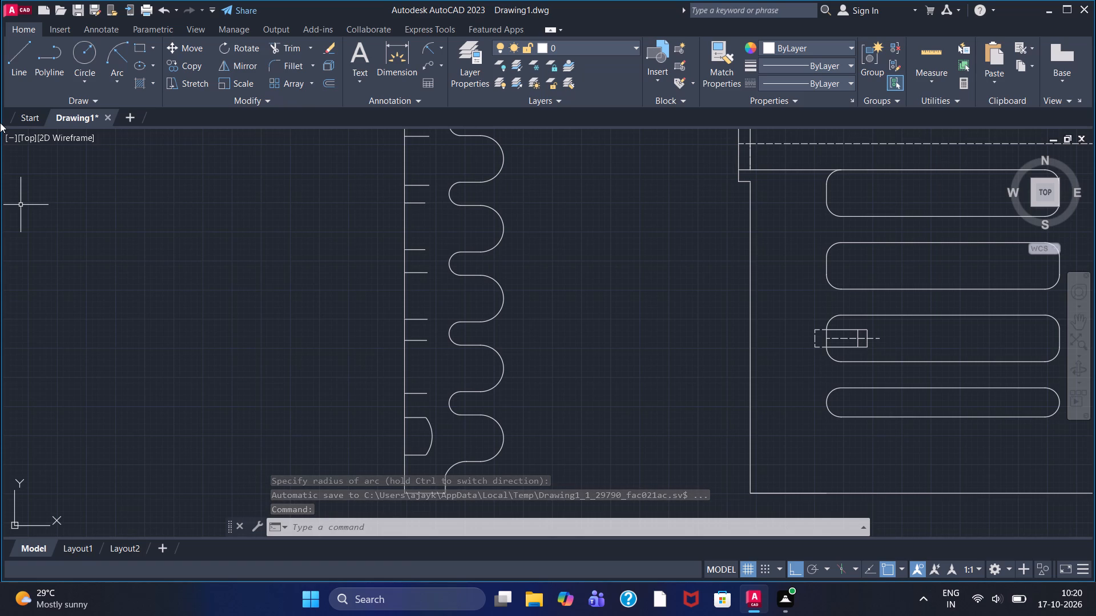
Close the second recess from the bottom with an inward-bulging start-end-radius arc of about 78 units radius.
click(114, 57)
click(426, 395)
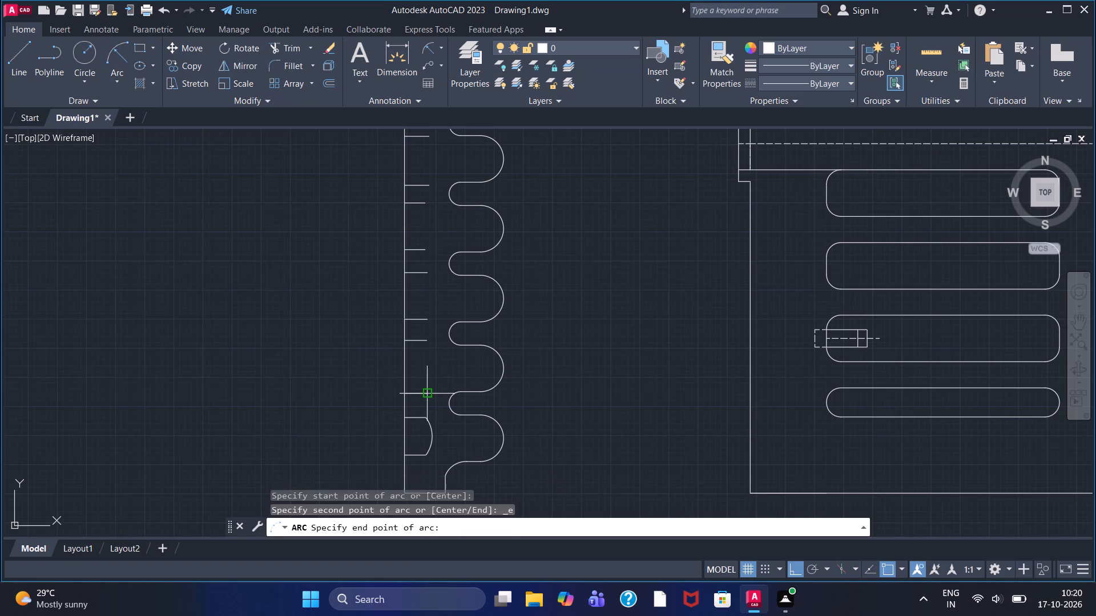
click(426, 341)
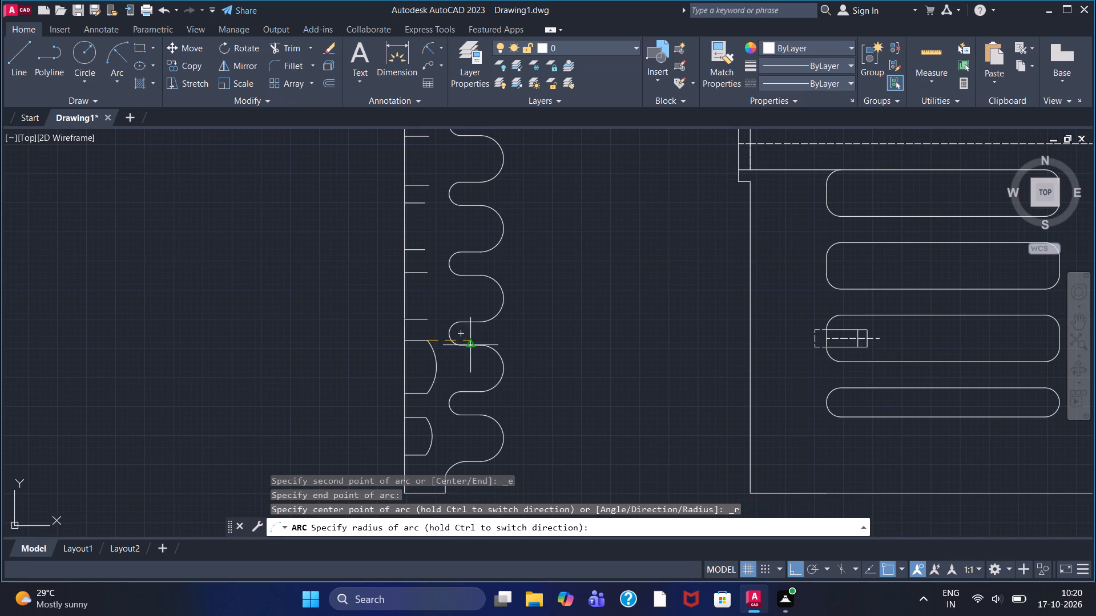
double_click(384, 355)
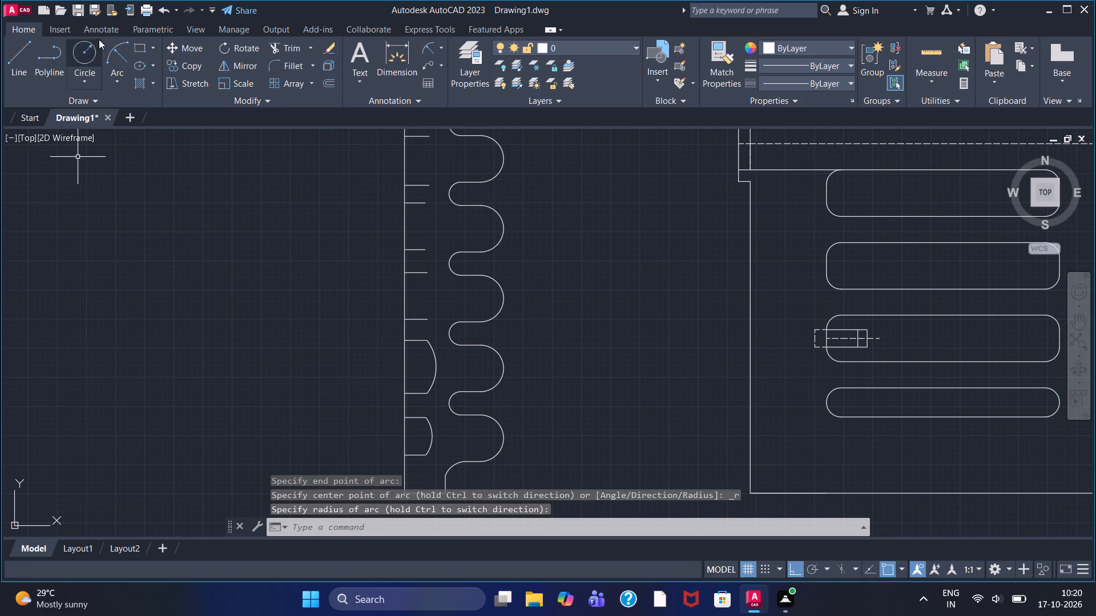
Close the third recess from the bottom with an inward-bulging start-end-radius arc of about 66 units radius.
click(116, 60)
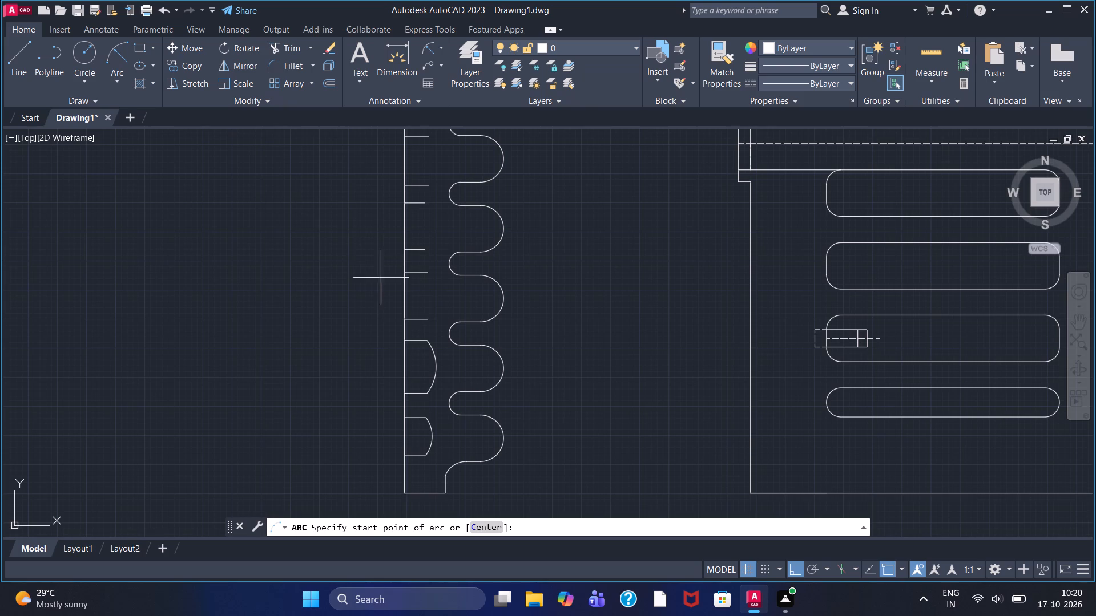
click(425, 315)
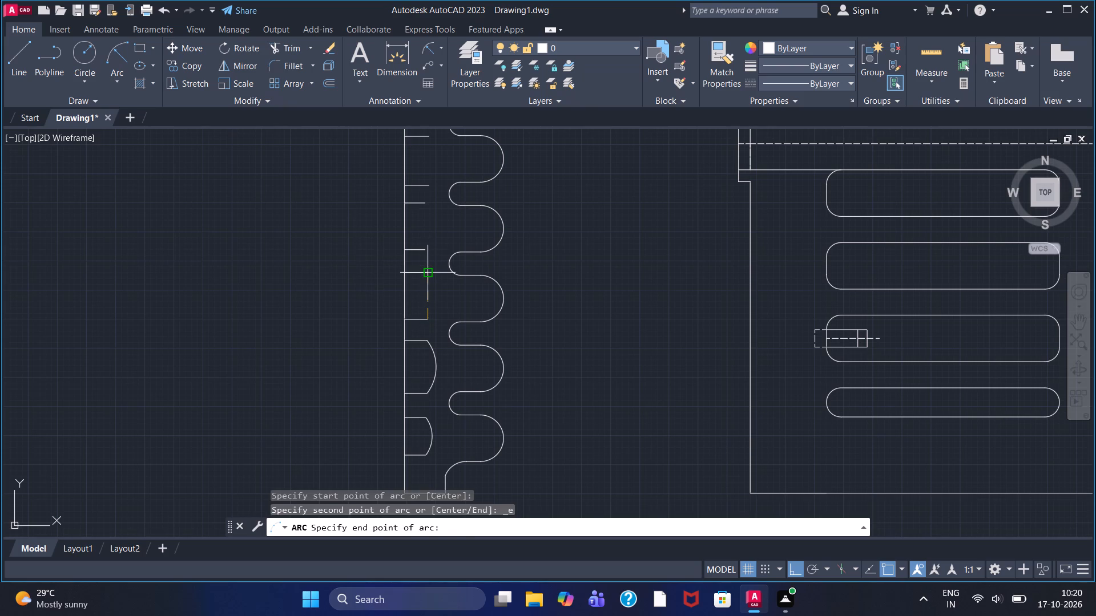
click(428, 272)
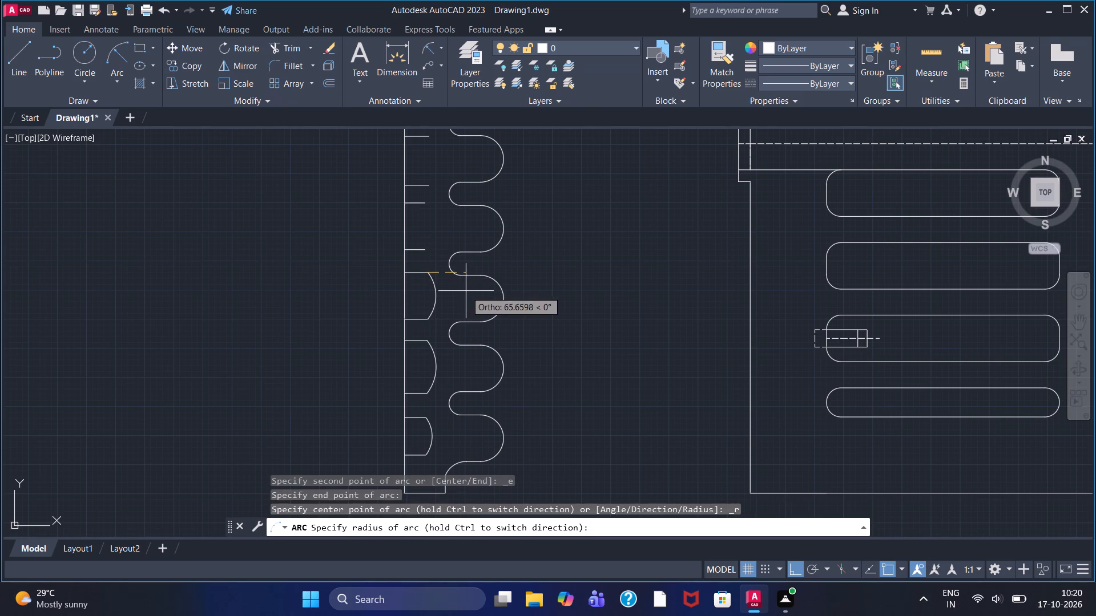
click(466, 291)
Close the fourth recess from the bottom with an inward-bulging start-end-radius arc of about 53 units radius.
middle_drag(303, 204, 224, 316)
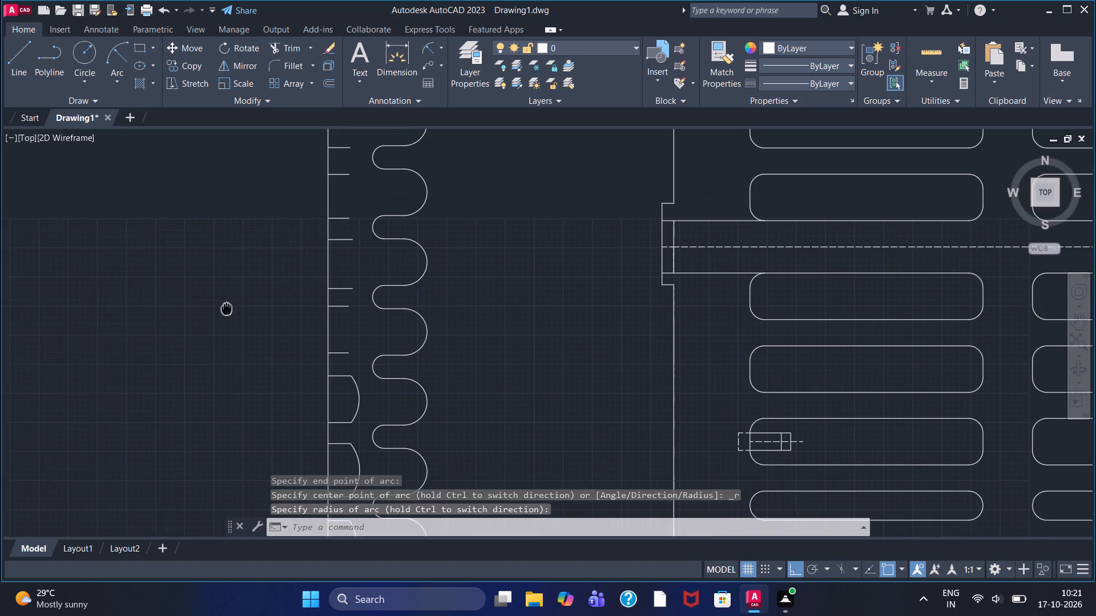
middle_drag(224, 316, 218, 334)
click(106, 46)
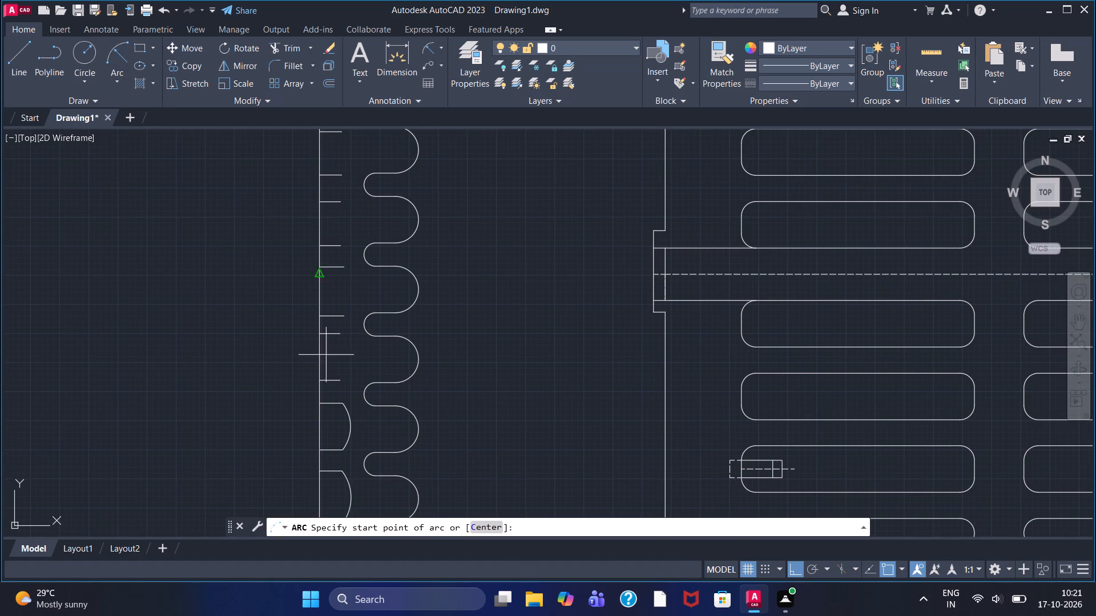
click(342, 384)
click(342, 337)
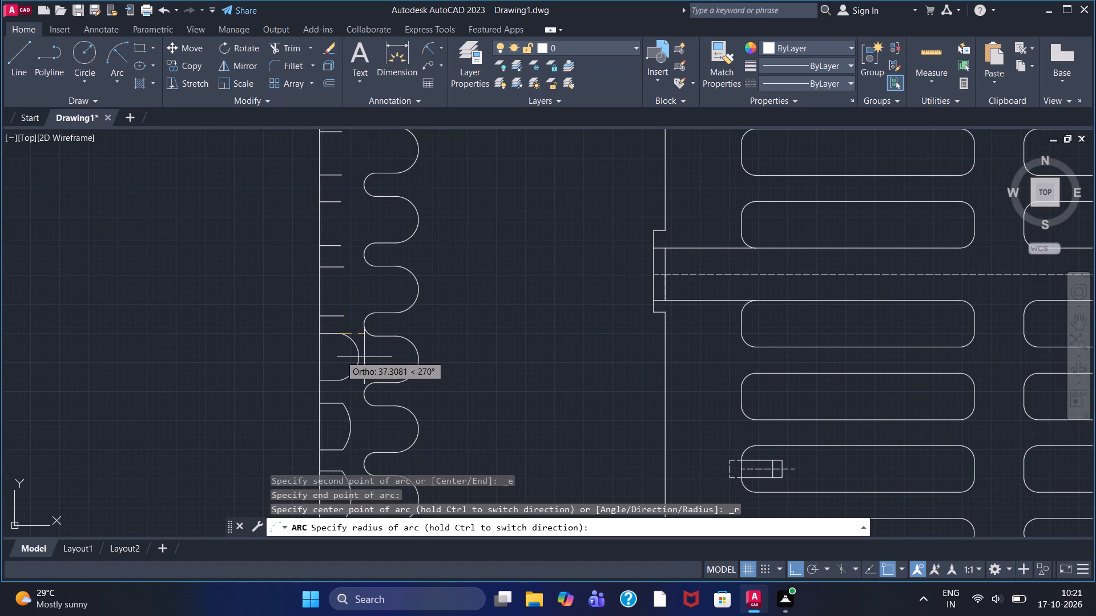
double_click(309, 354)
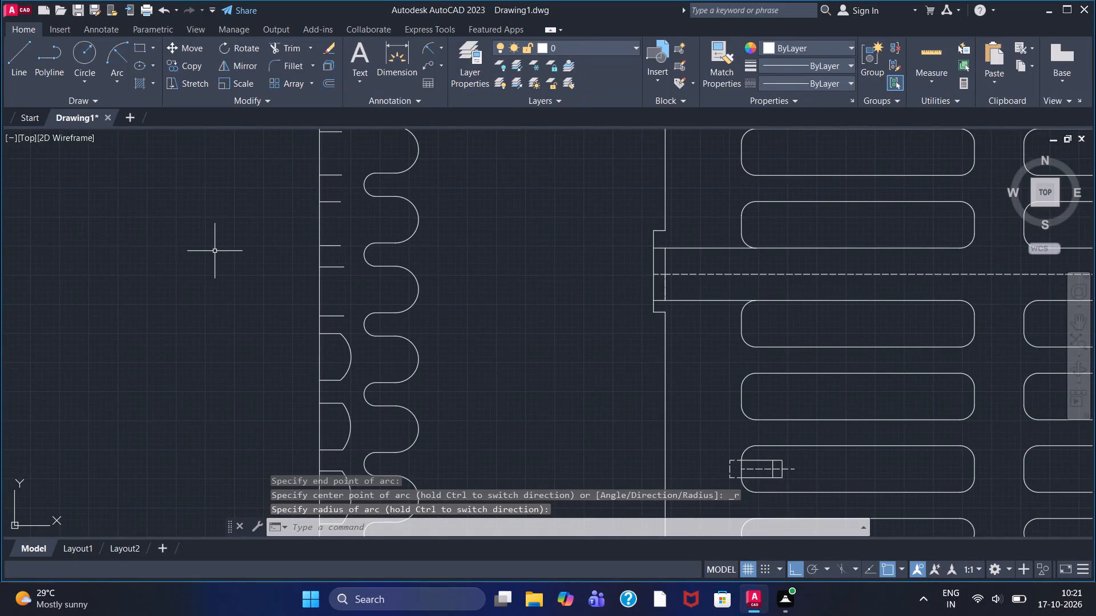
Close the fifth recess from the bottom with an inward-bulging start-end-radius arc of about 67 units radius.
click(112, 62)
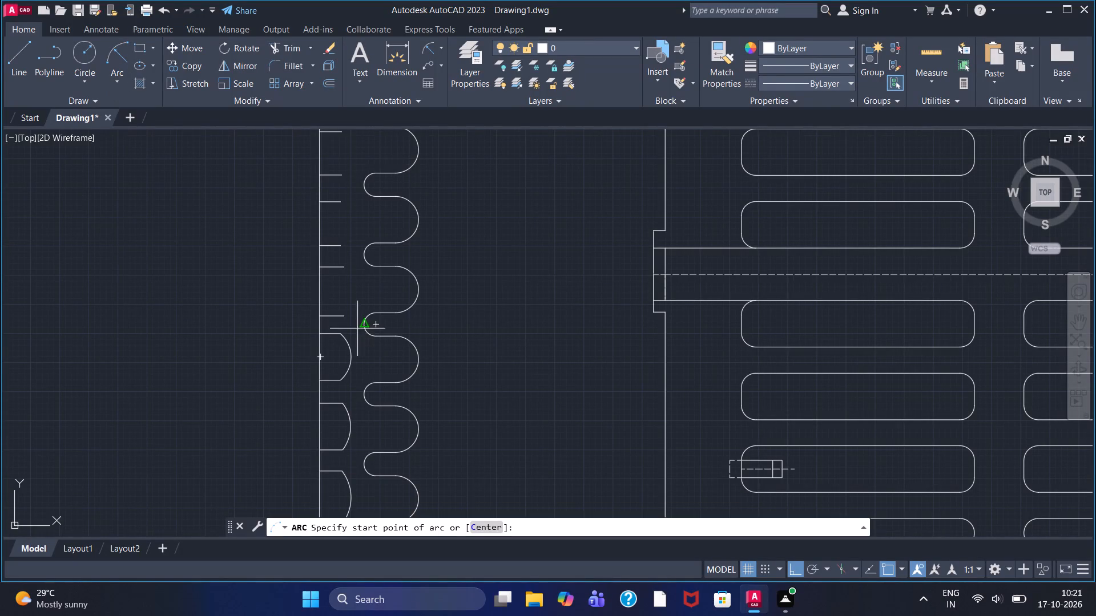
click(343, 315)
click(348, 268)
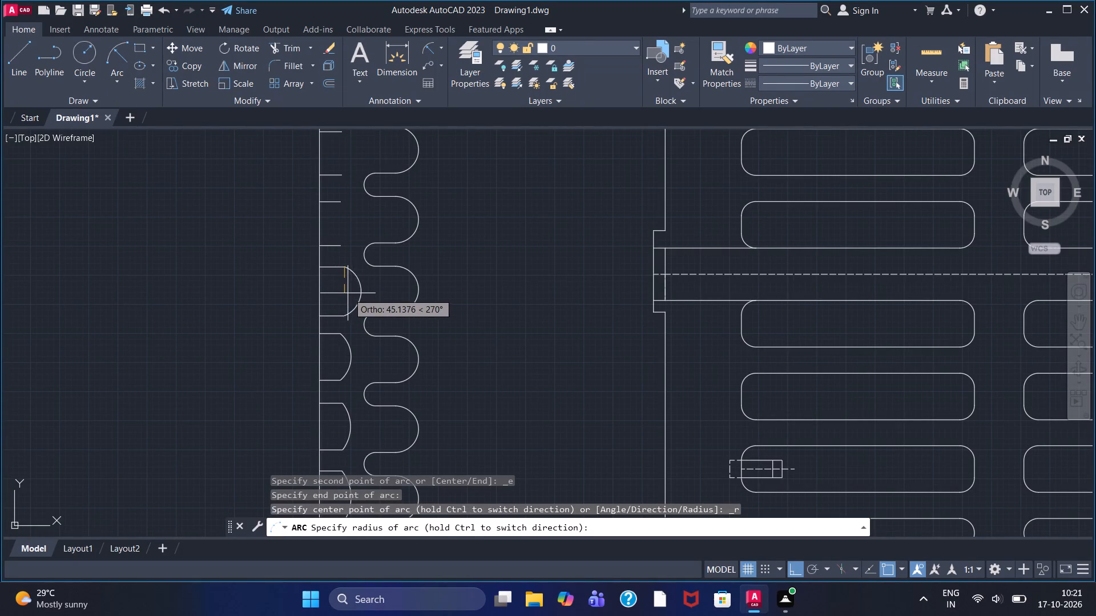
double_click(383, 299)
Close the sixth recess from the bottom with an inward-bulging start-end-radius arc between its horizontal line ends.
middle_drag(300, 241, 244, 343)
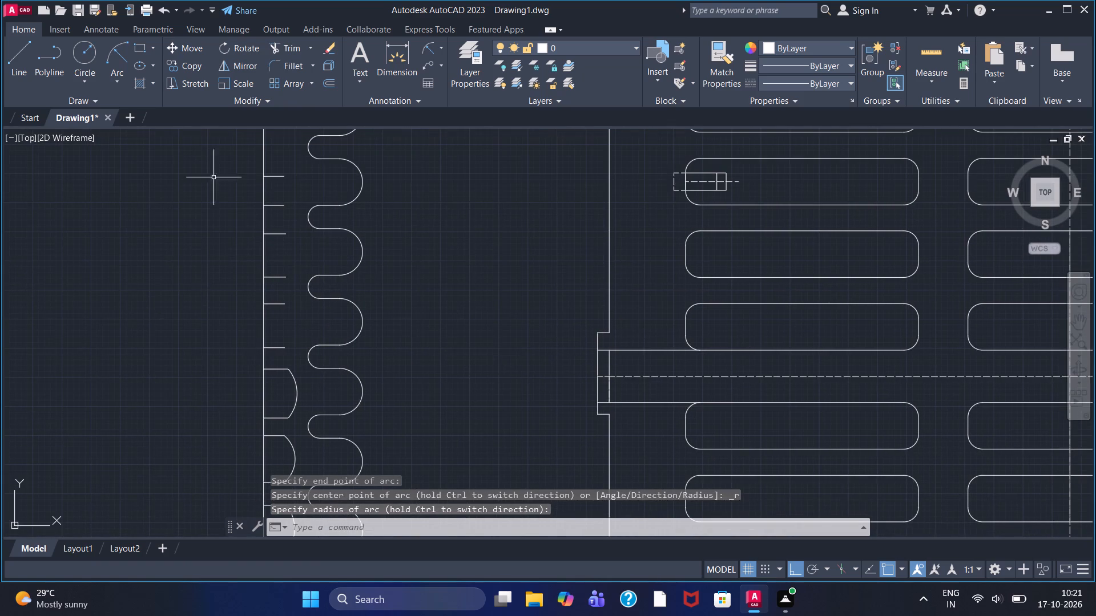
click(117, 50)
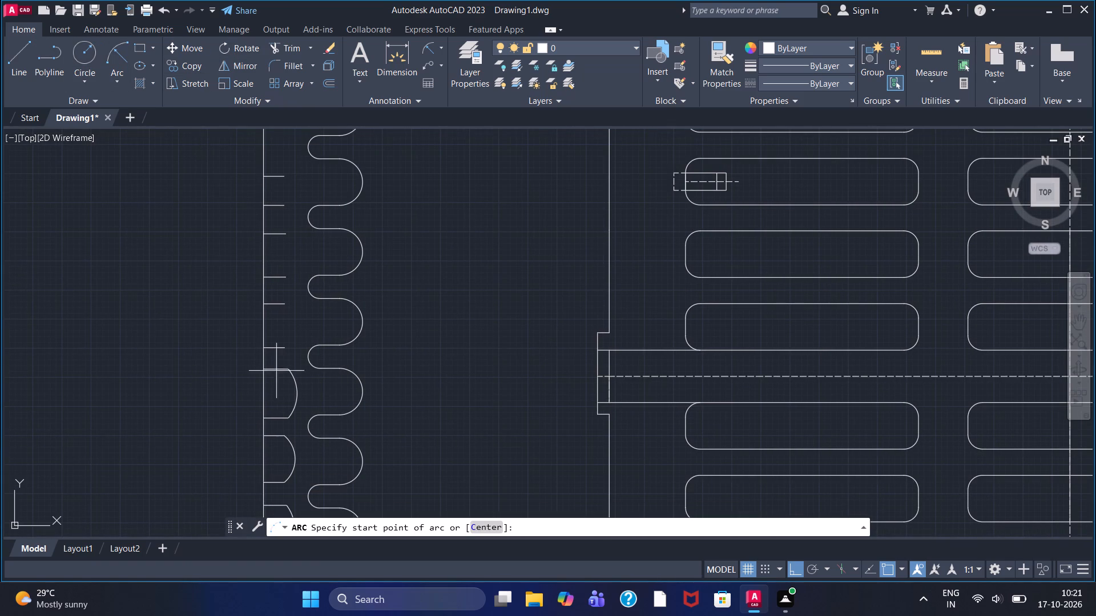
click(282, 352)
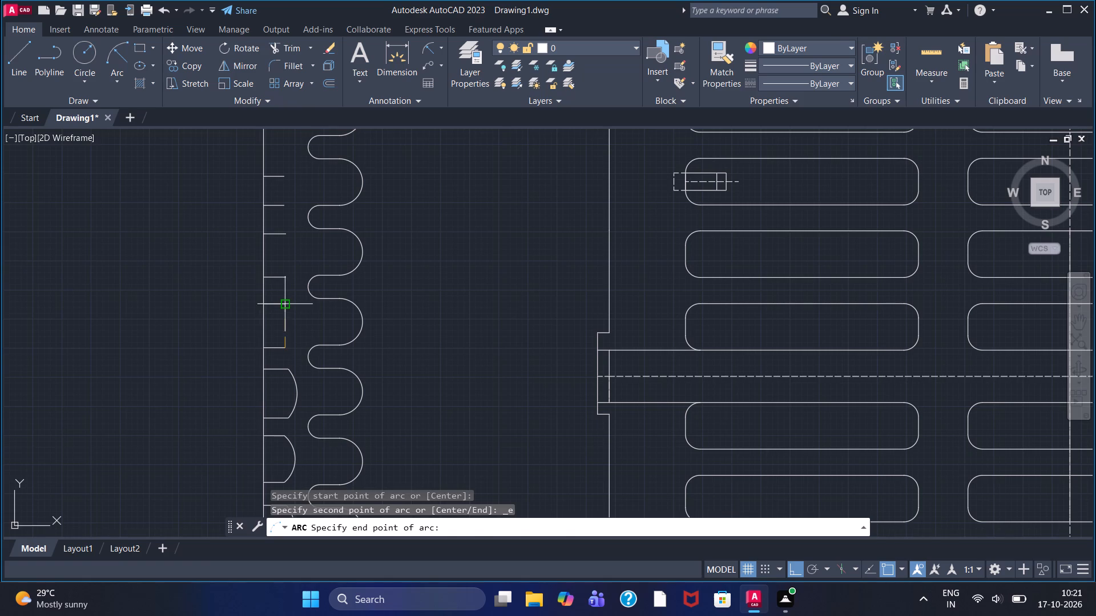
click(287, 307)
double_click(311, 337)
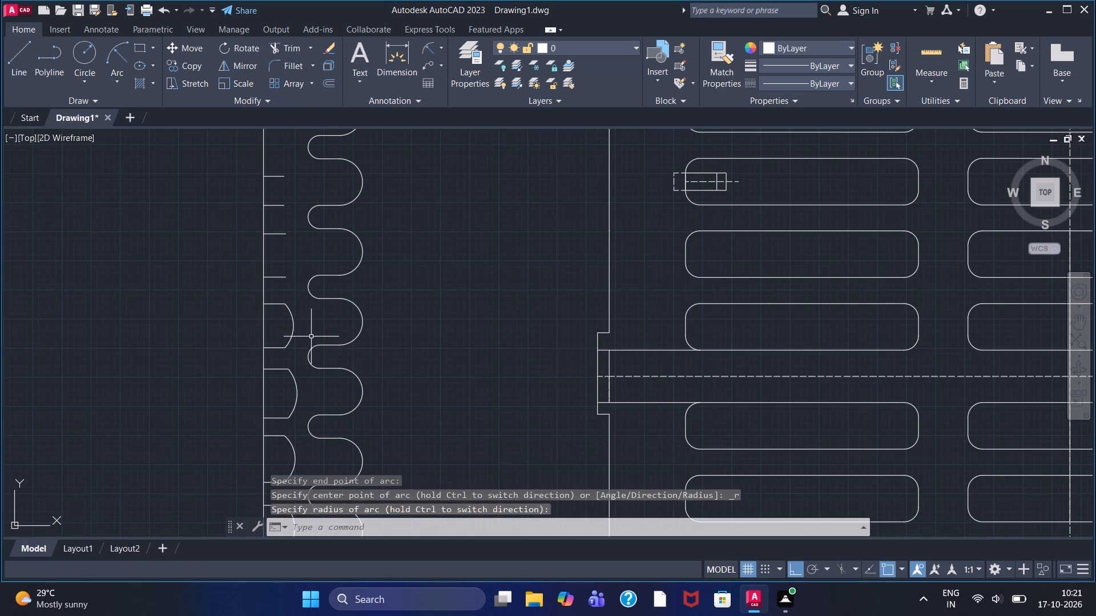
Close the seventh recess from the bottom with an inward-bulging start-end-radius arc of about 64 units radius.
middle_drag(227, 295, 183, 410)
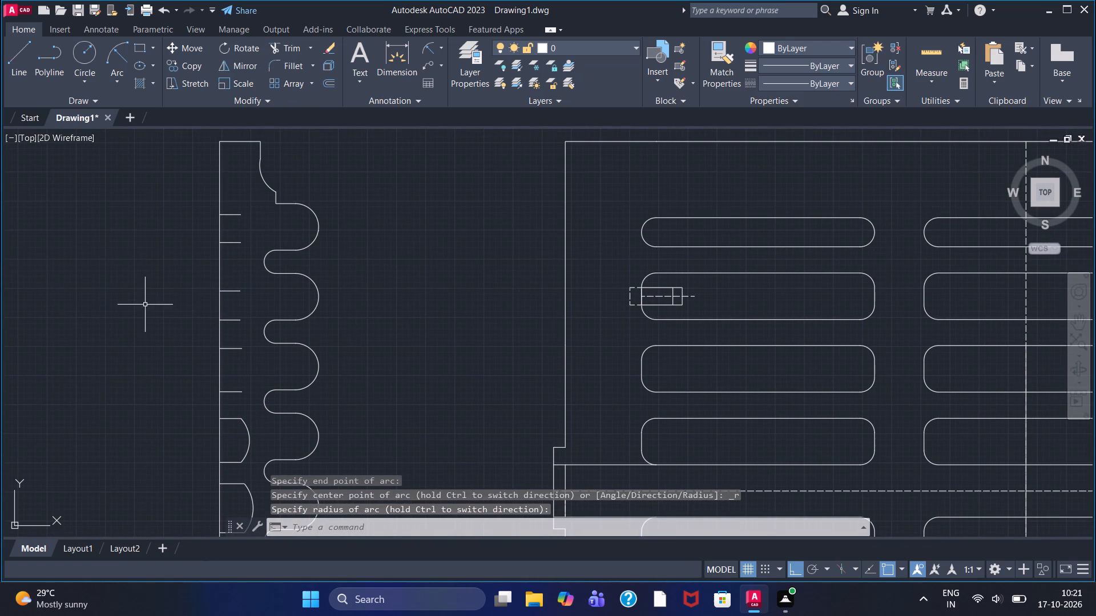
click(118, 48)
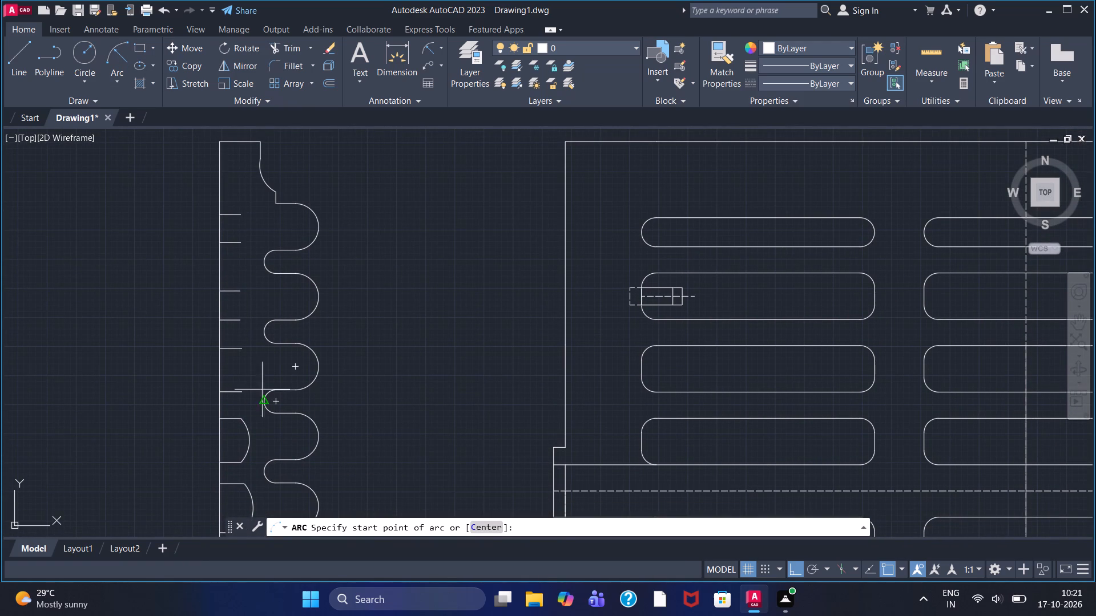
click(243, 399)
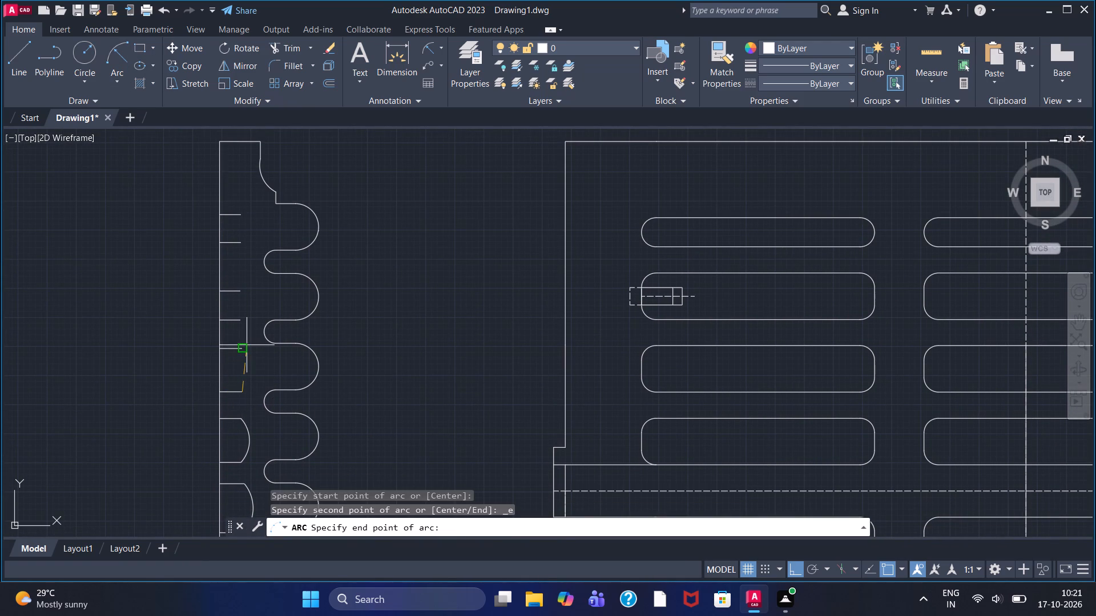
double_click(245, 349)
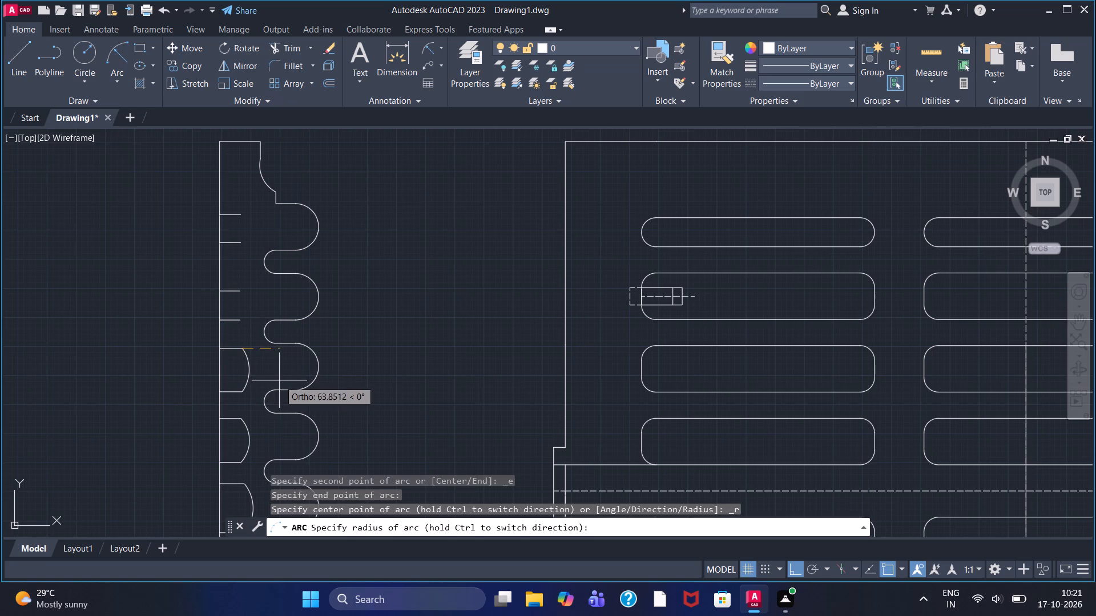
click(279, 380)
Close the narrow second recess from the top with an inward-bulging start-end-radius arc between its line ends.
double_click(113, 57)
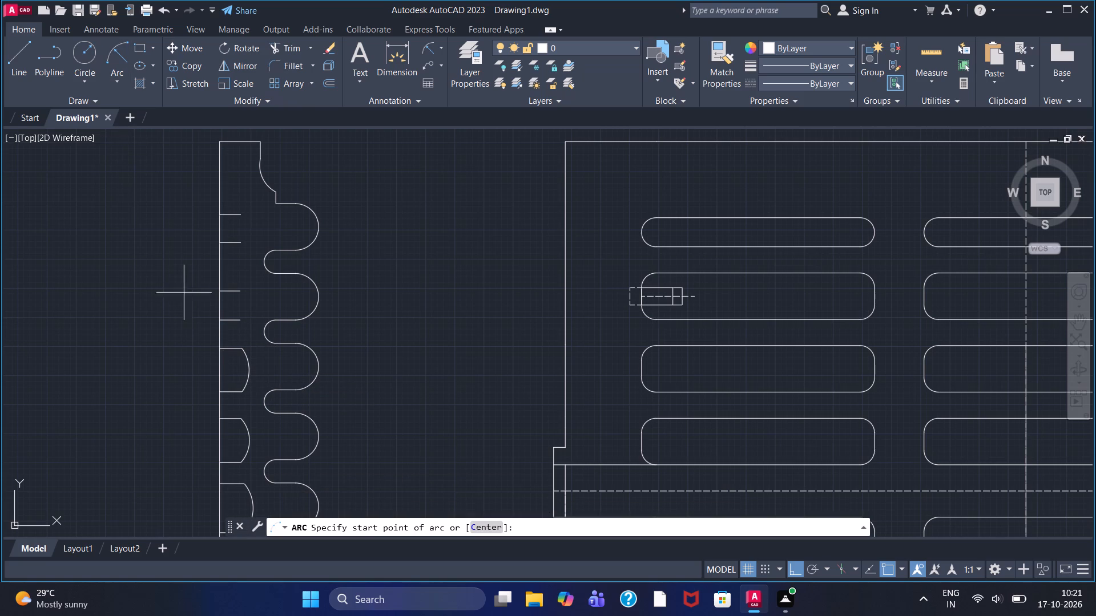
click(238, 319)
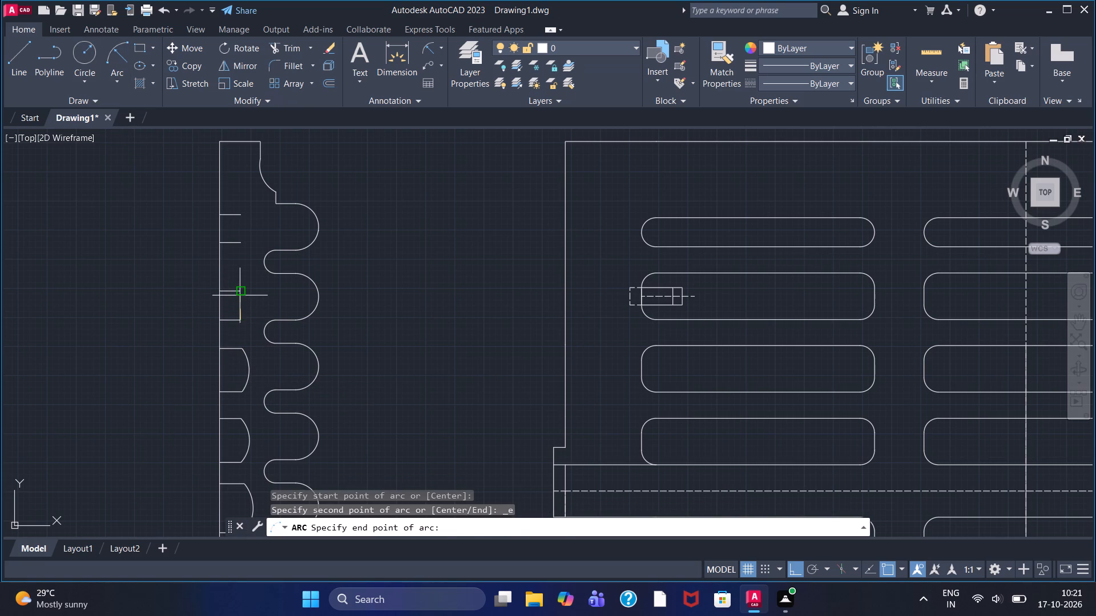
click(240, 295)
click(252, 312)
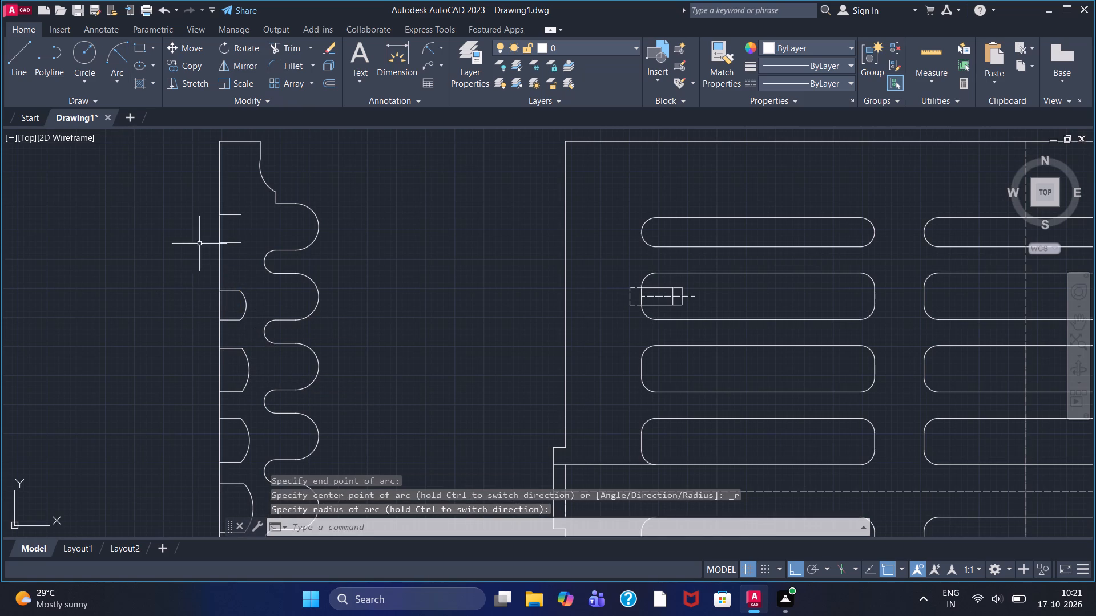
Close the topmost recess with an inward-bulging start-end-radius arc between its horizontal line ends.
click(112, 49)
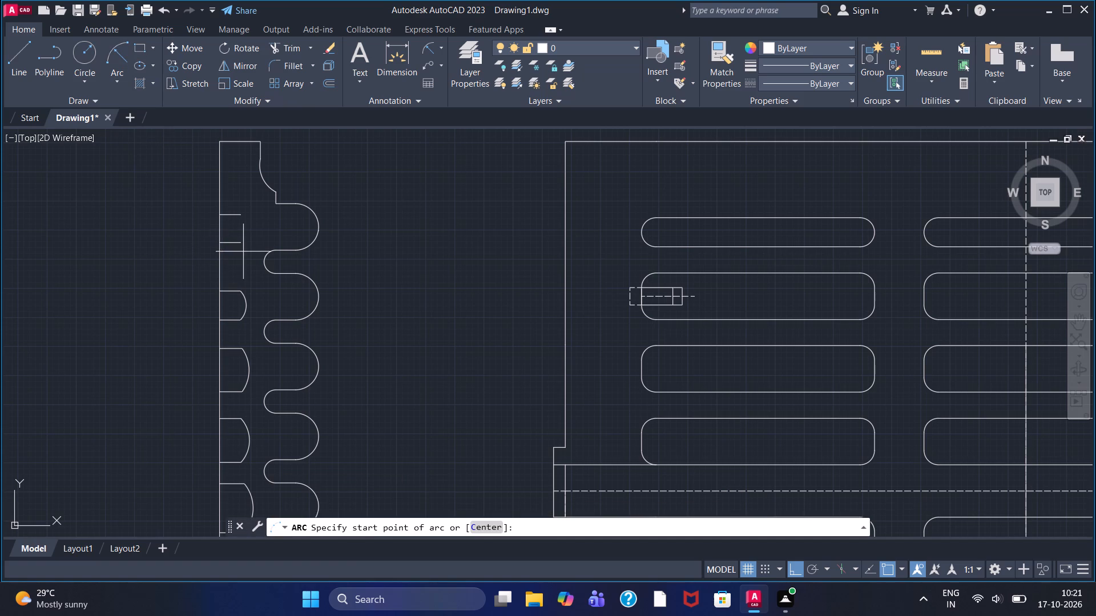
click(243, 244)
click(242, 214)
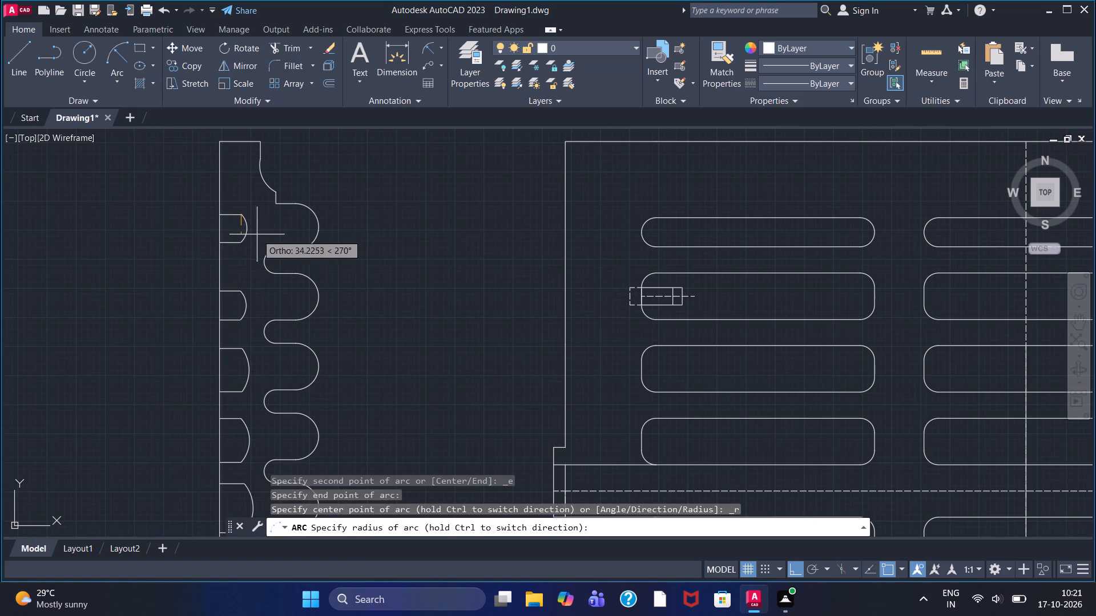
click(261, 237)
Hatch the side view's body between the recesses and the wavy edge with pattern ANSI31 at scale 7.2.
scroll(351, 270, down, 1)
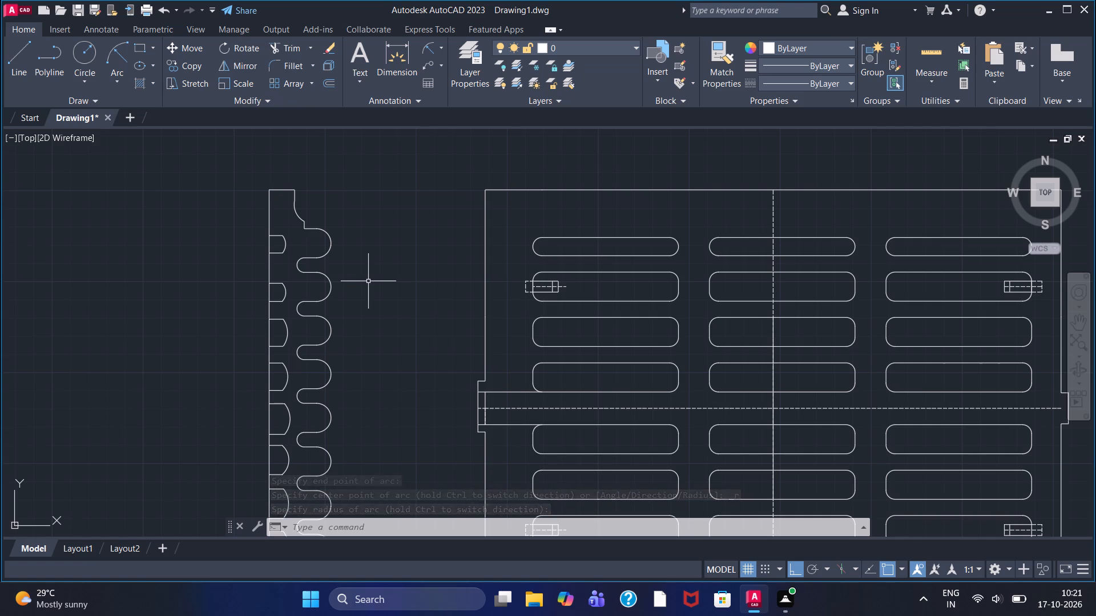
click(134, 78)
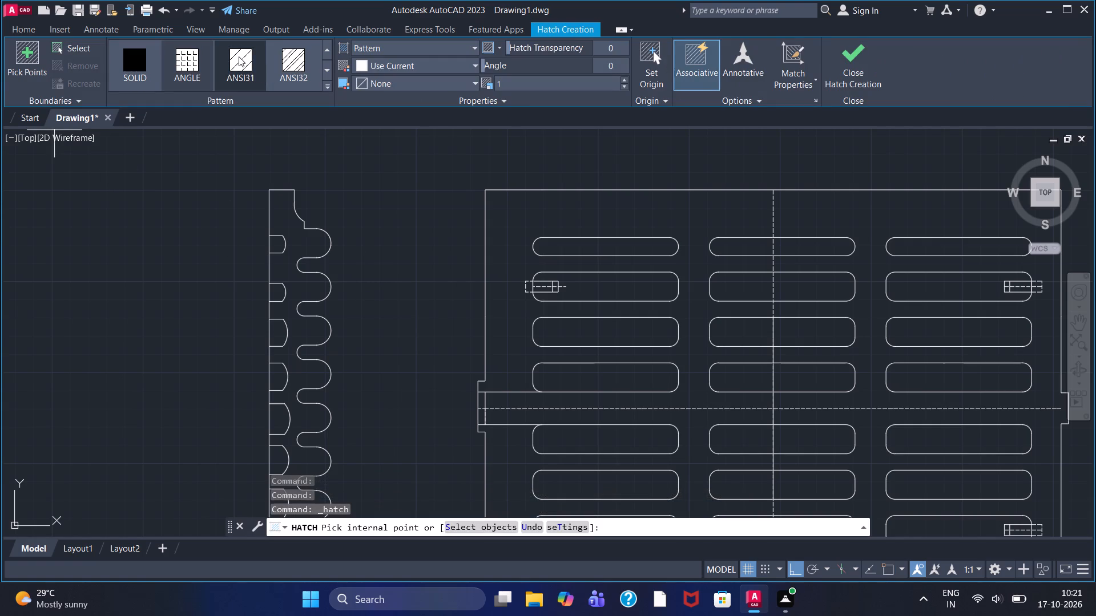
double_click(239, 56)
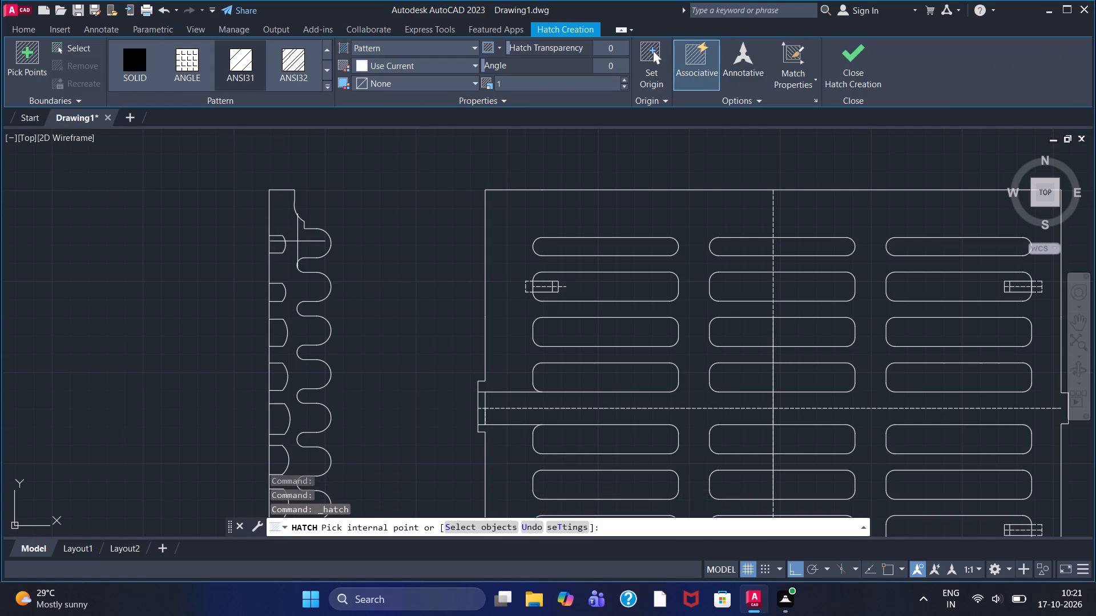
double_click(300, 244)
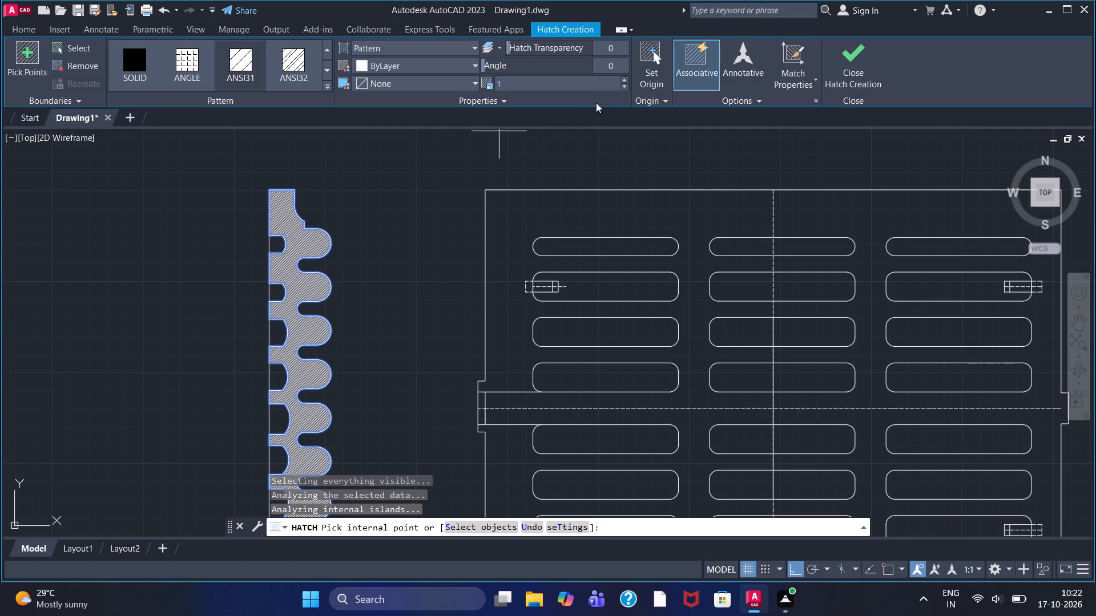
click(623, 85)
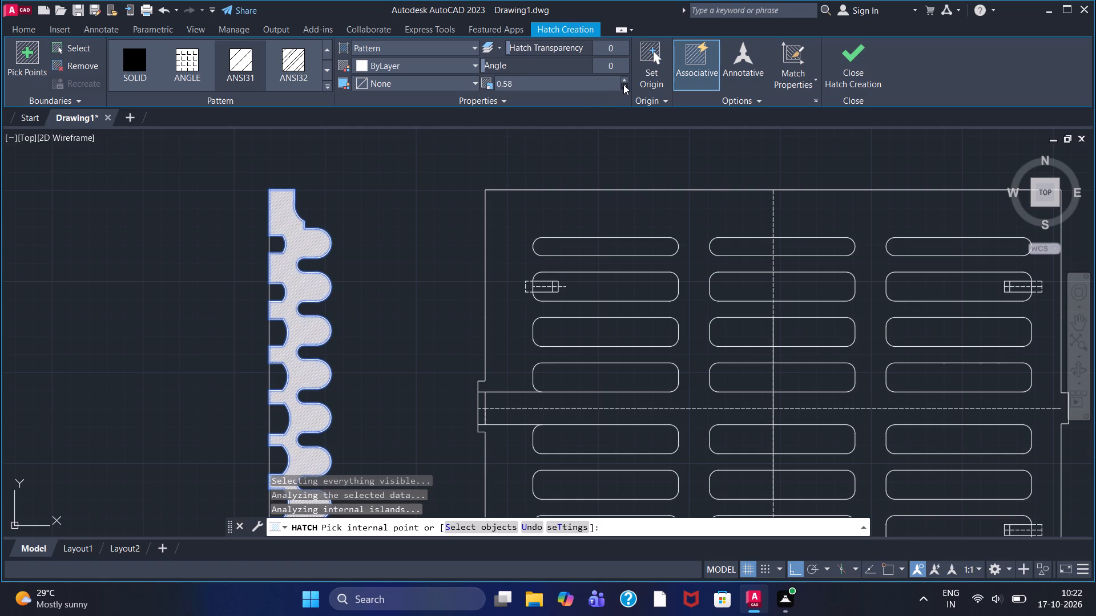
click(623, 78)
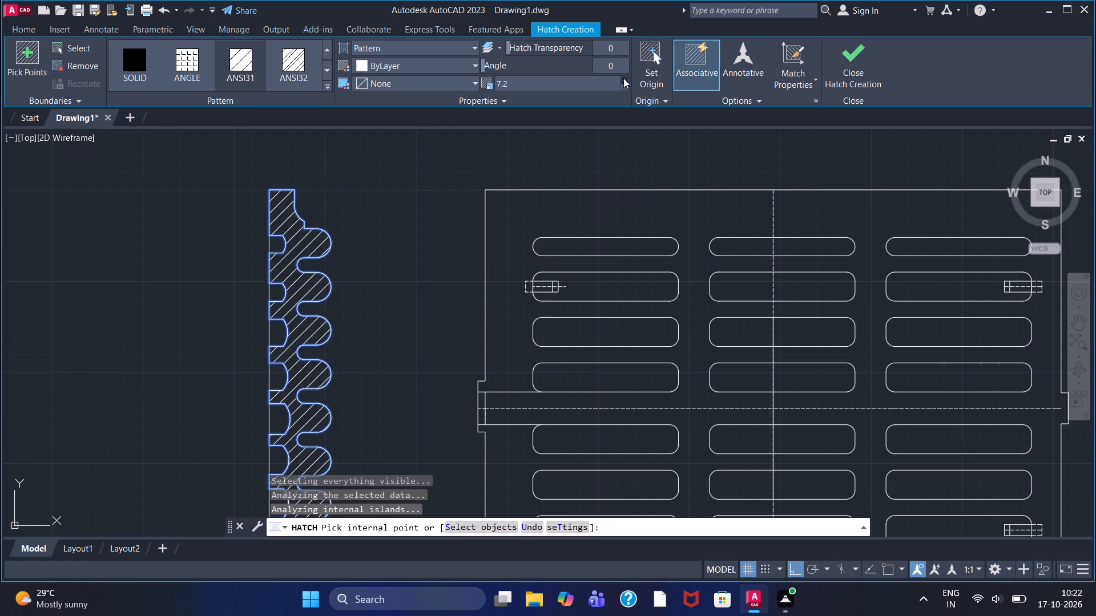
click(845, 52)
Draw a vertical line about 332 units long upward from the top-left corner of the slotted front view.
scroll(670, 348, down, 1)
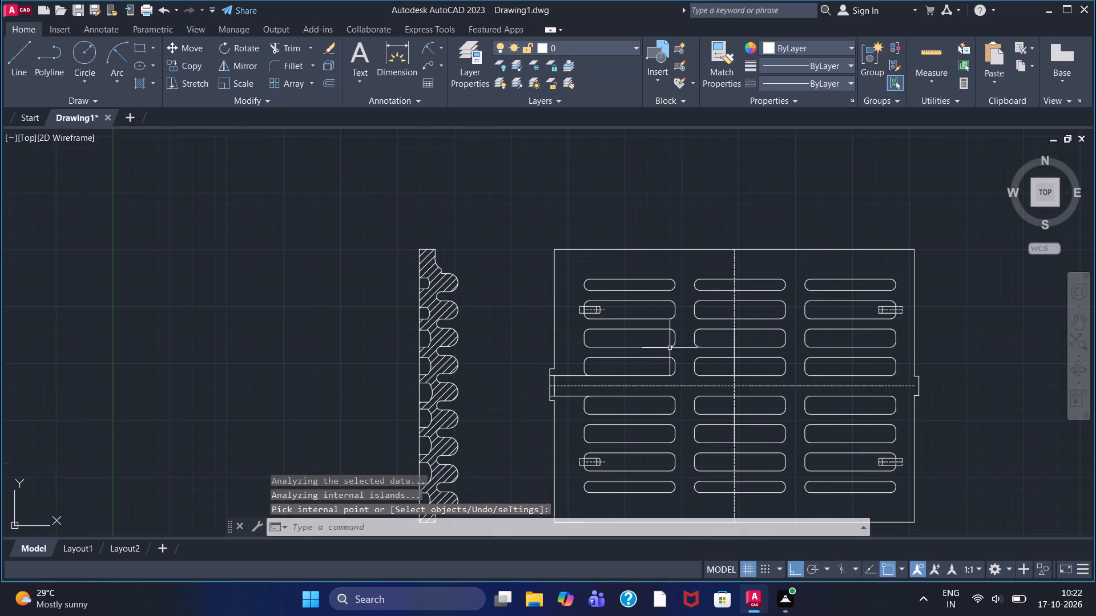
scroll(666, 339, down, 1)
middle_drag(549, 313, 514, 269)
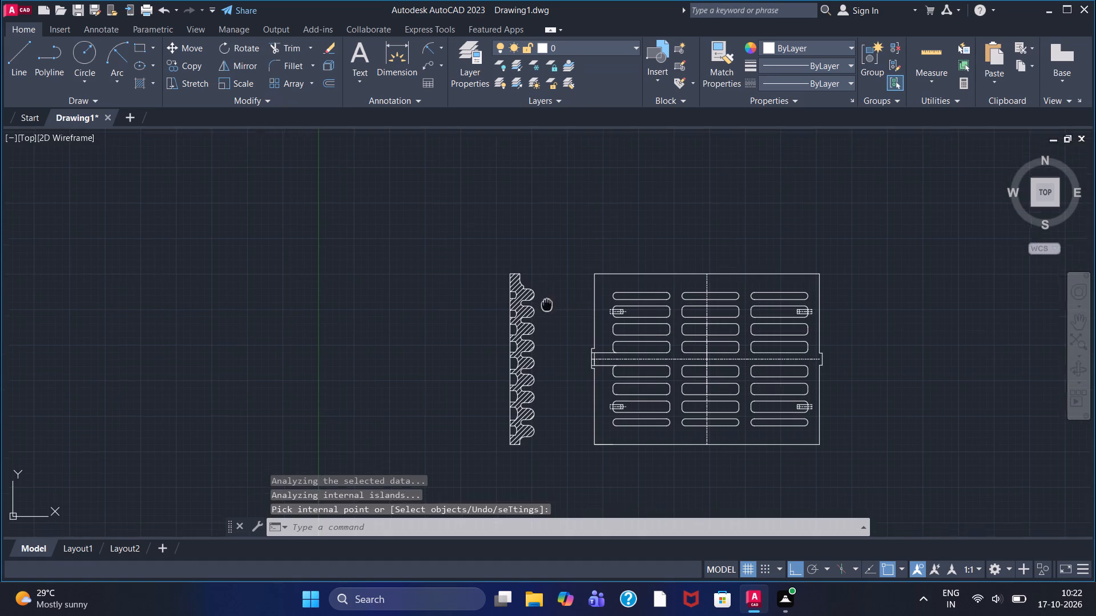
middle_drag(514, 269, 445, 272)
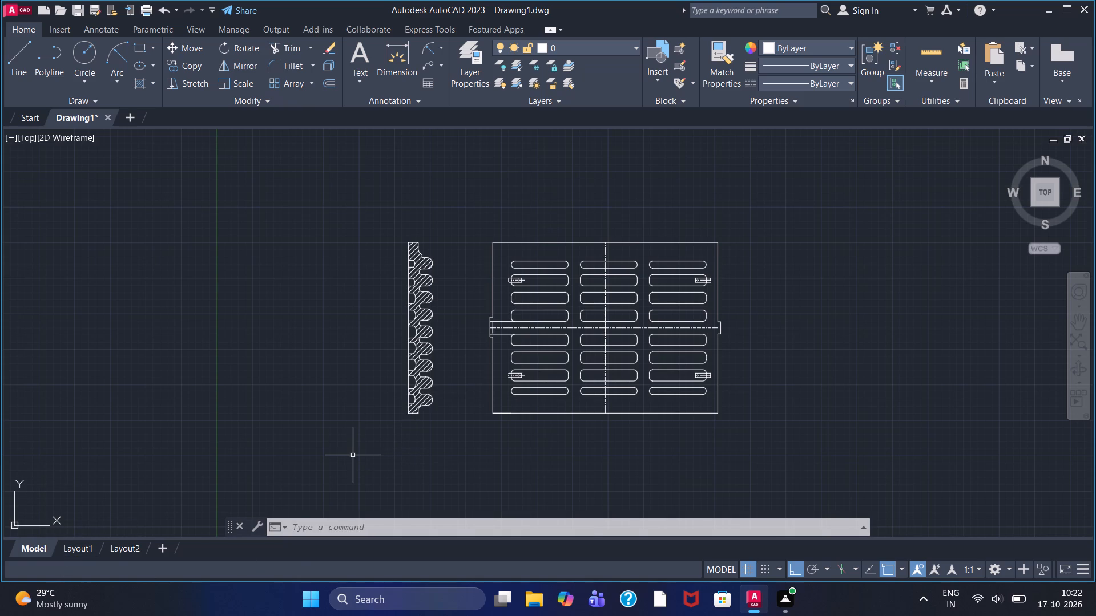
click(11, 74)
right_click(11, 74)
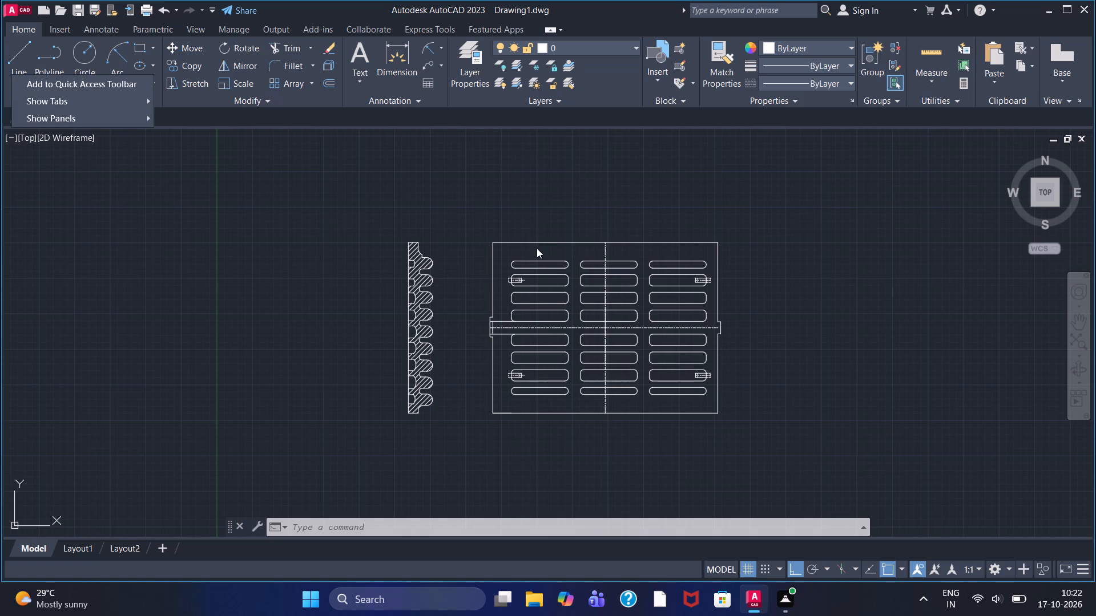
click(10, 57)
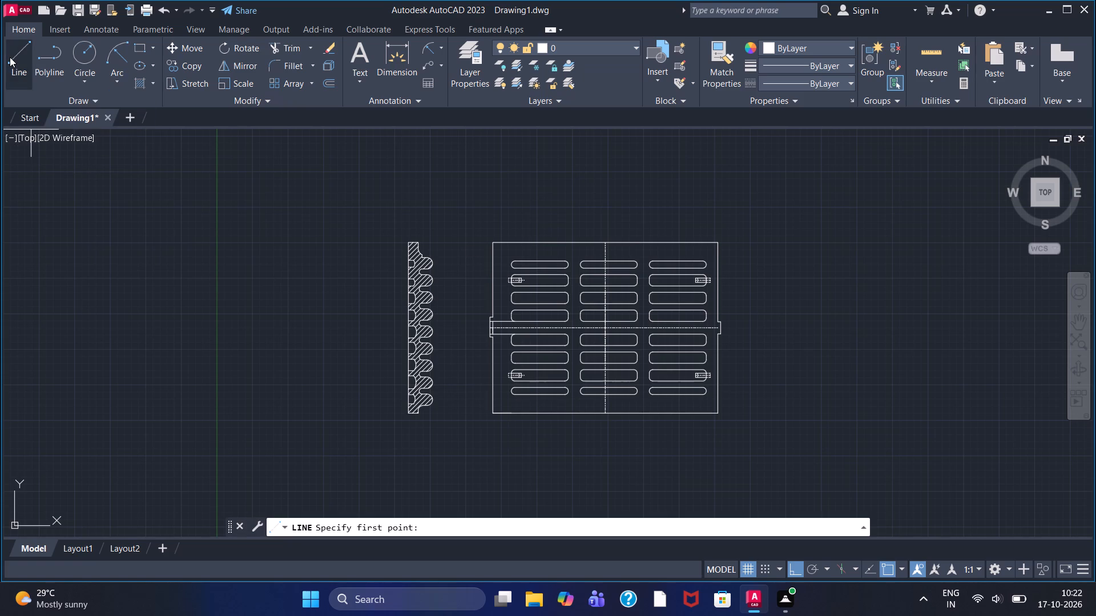
click(493, 243)
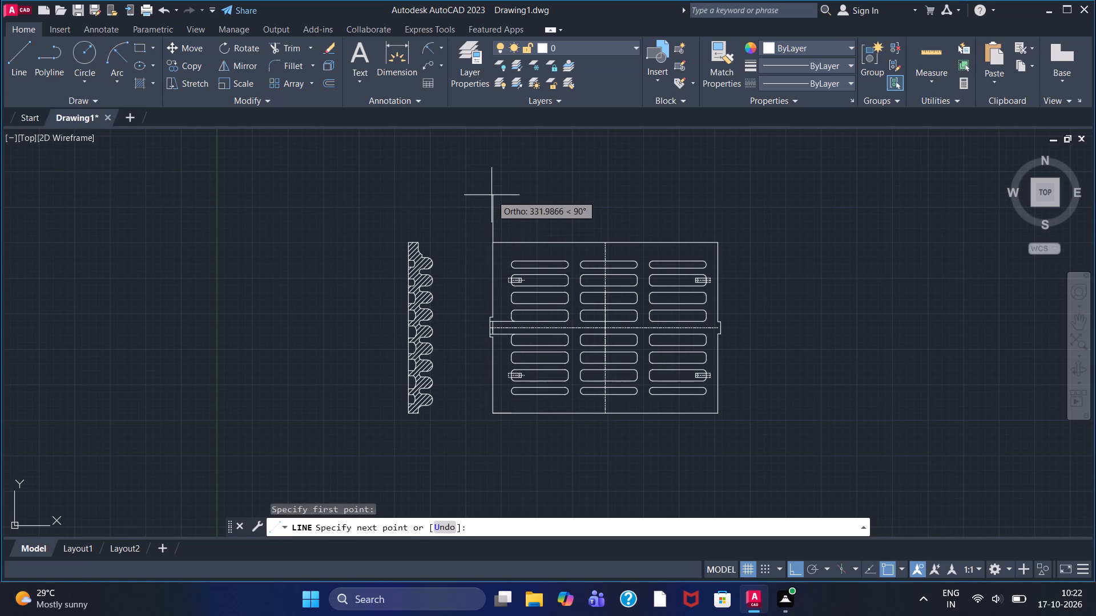
click(491, 194)
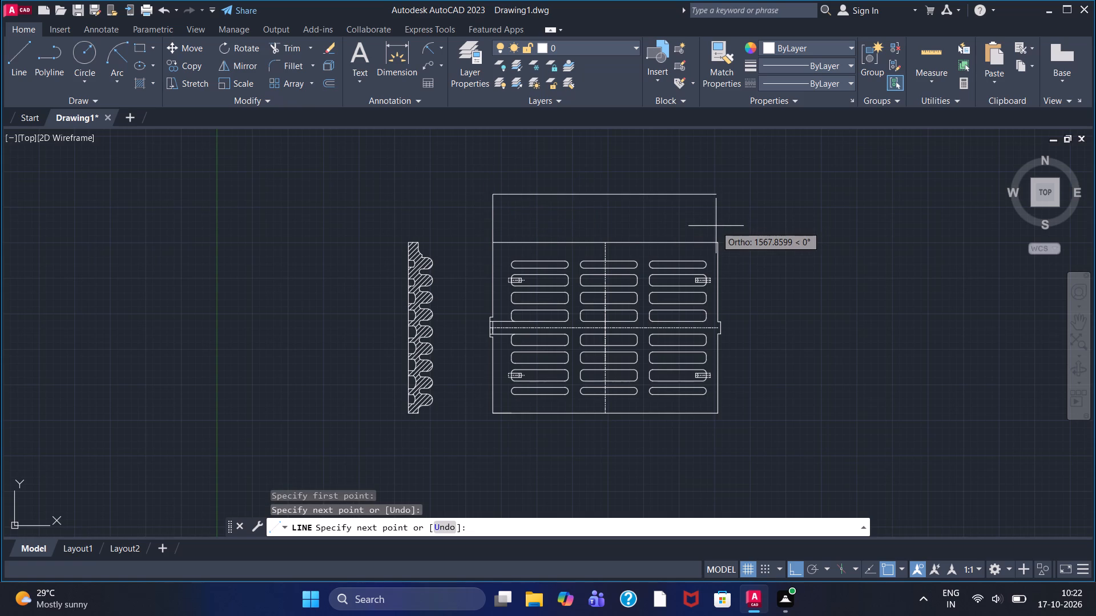
right_click(661, 192)
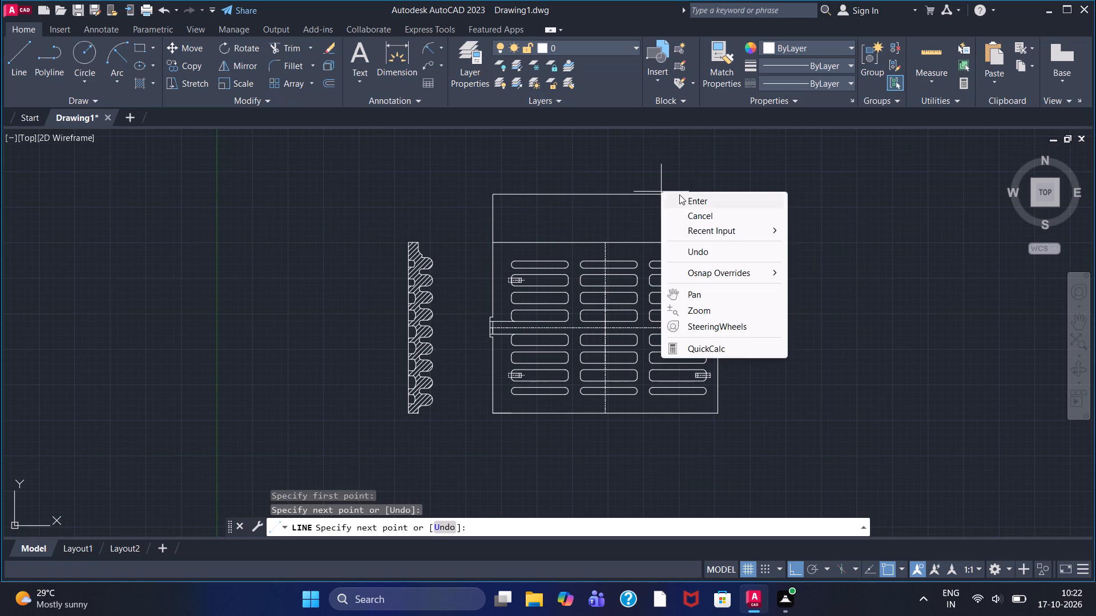
click(679, 194)
Draw a vertical line upward from the slotted front view's top-right corner, continued by a horizontal line leftward past the left projection line.
click(6, 55)
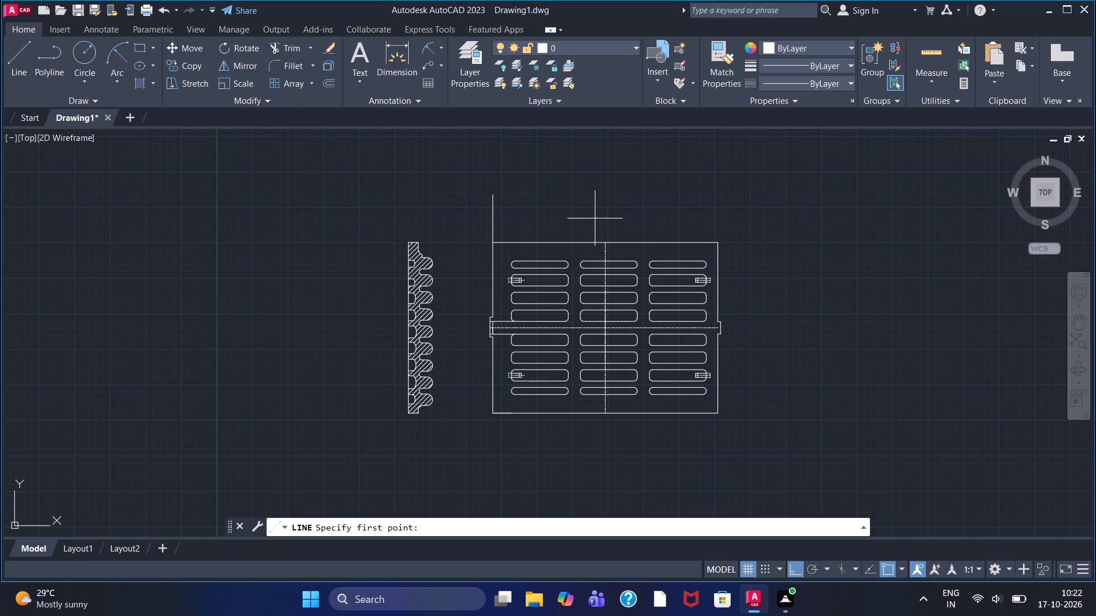
double_click(718, 241)
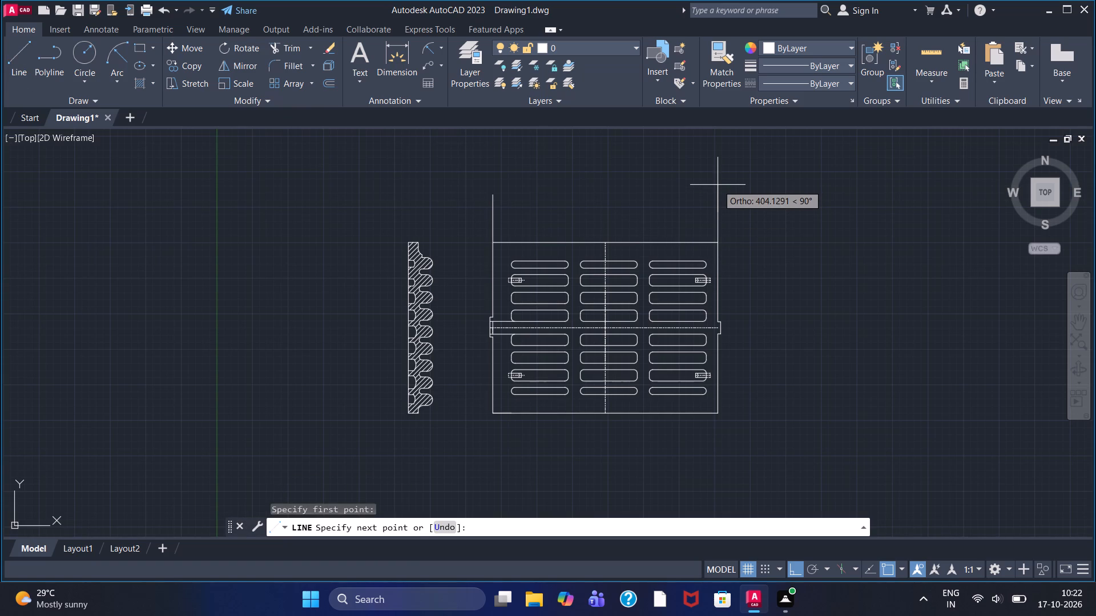
double_click(716, 206)
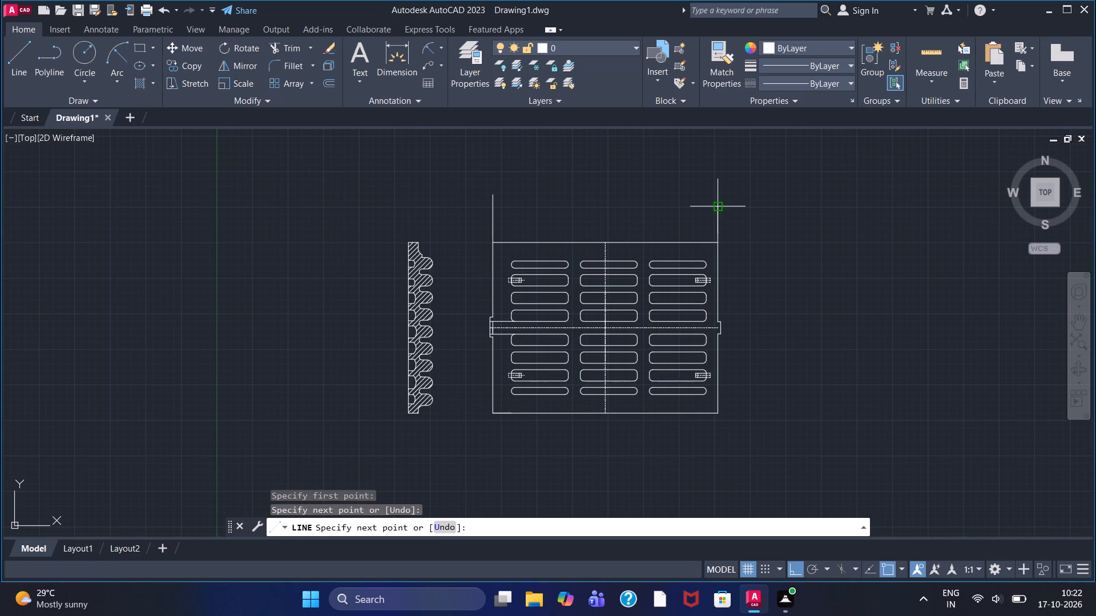
click(481, 206)
right_click(457, 184)
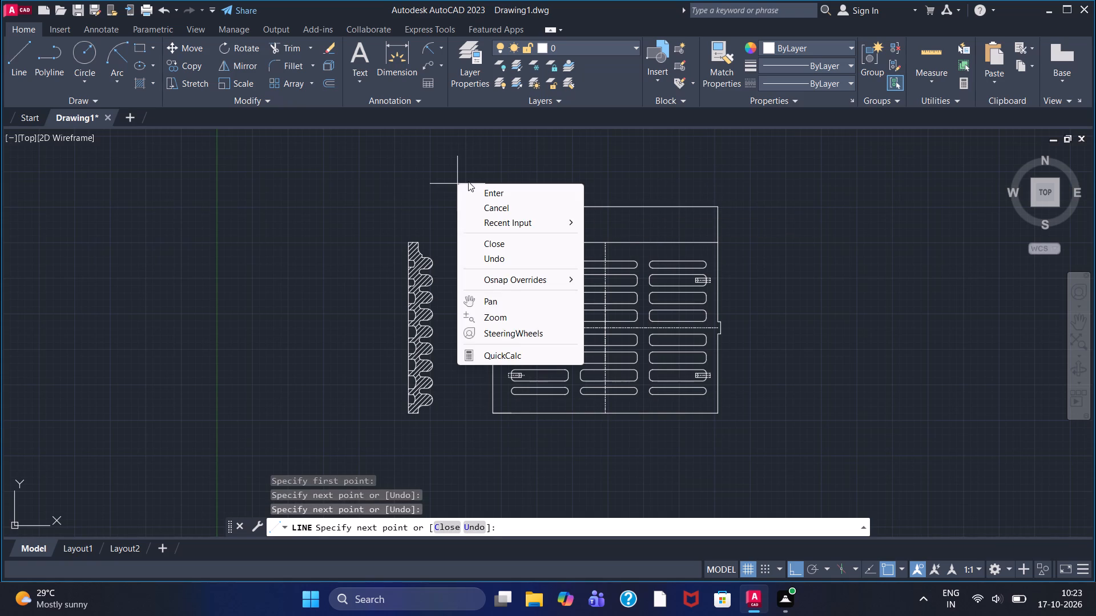
click(474, 191)
Trim the horizontal line's overhang and the left projection line's excess where they cross above the front view.
click(290, 43)
scroll(430, 238, up, 1)
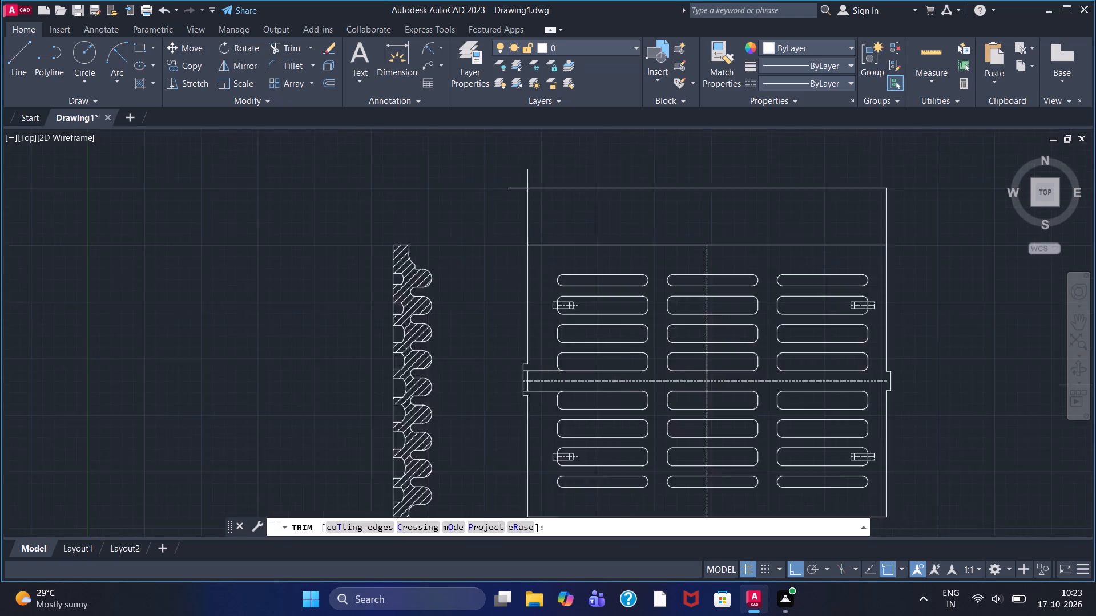
scroll(434, 220, up, 1)
click(564, 170)
double_click(581, 159)
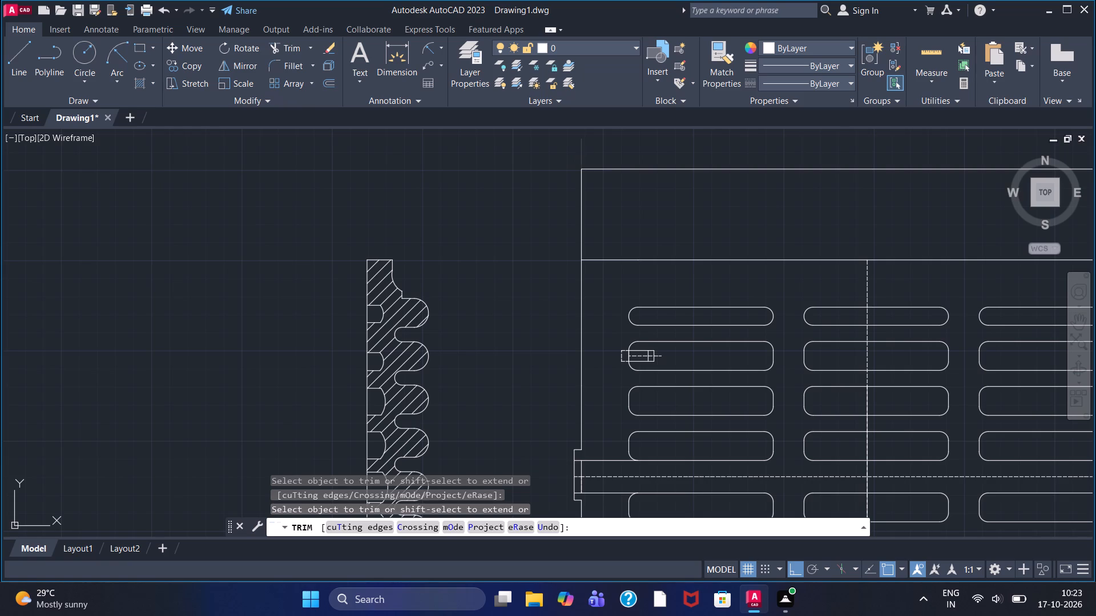
scroll(634, 203, down, 1)
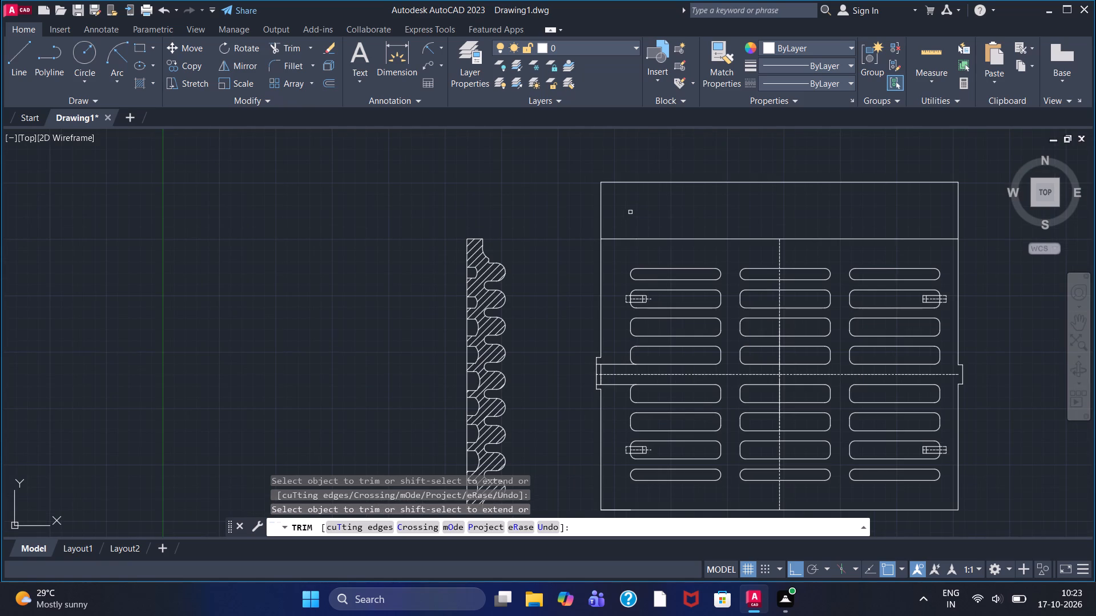
Above the horizontal line, draw a 122-unit left edge, a top edge about 1643 units long, and a slanted line back to its right end.
middle_drag(687, 194, 610, 282)
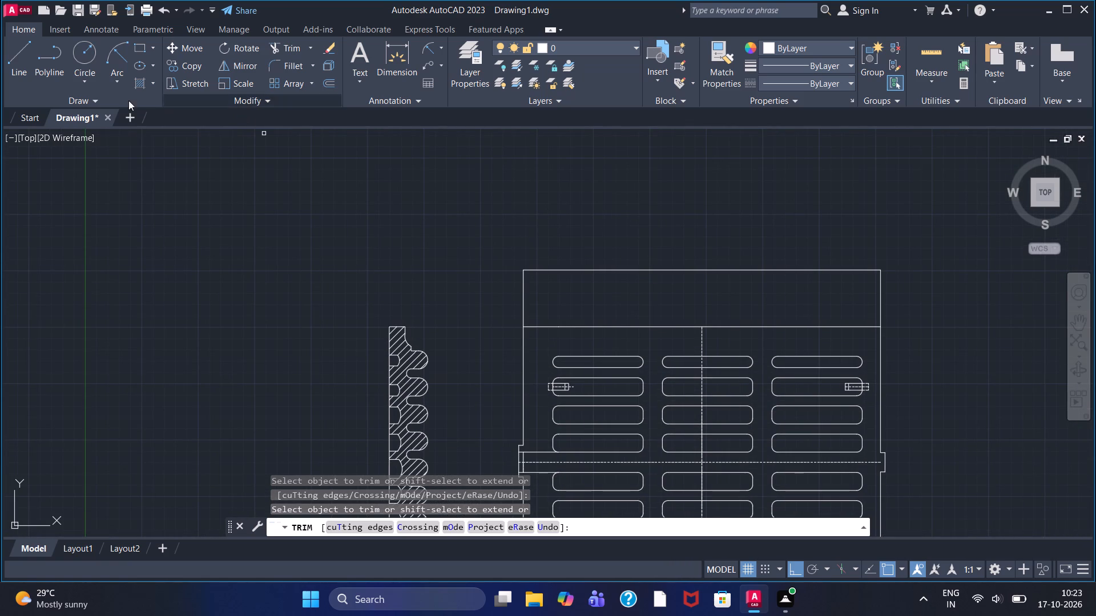
click(14, 56)
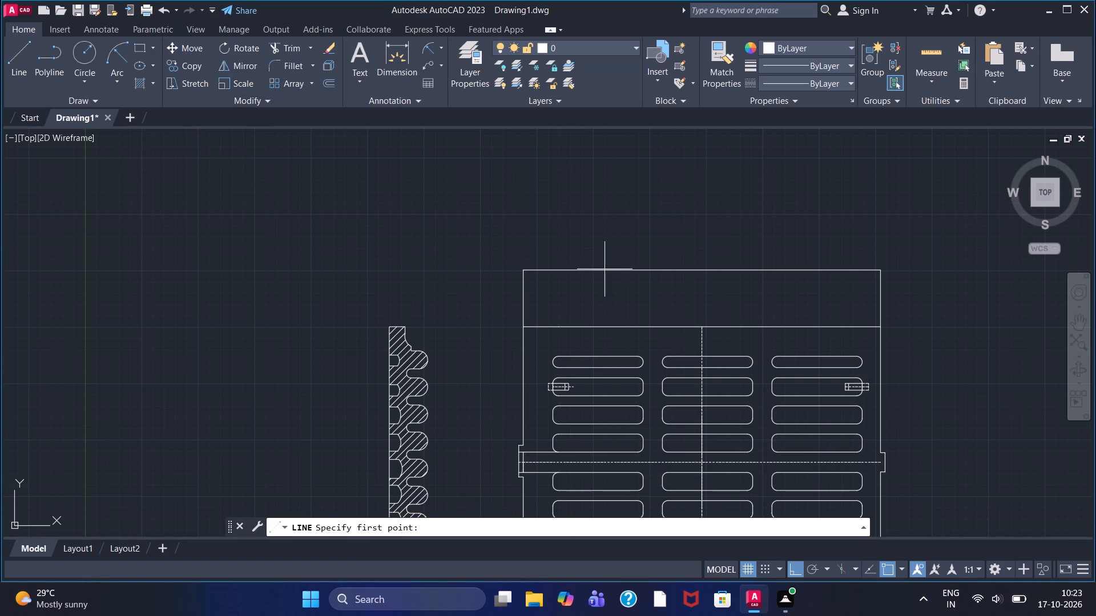
click(526, 270)
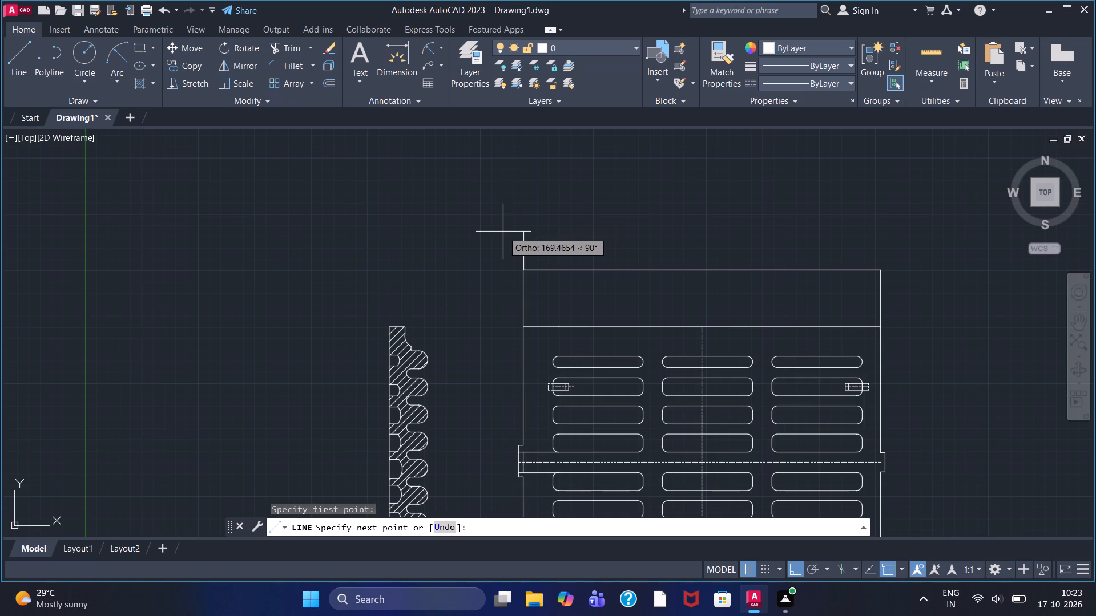
text(122)
key(Return)
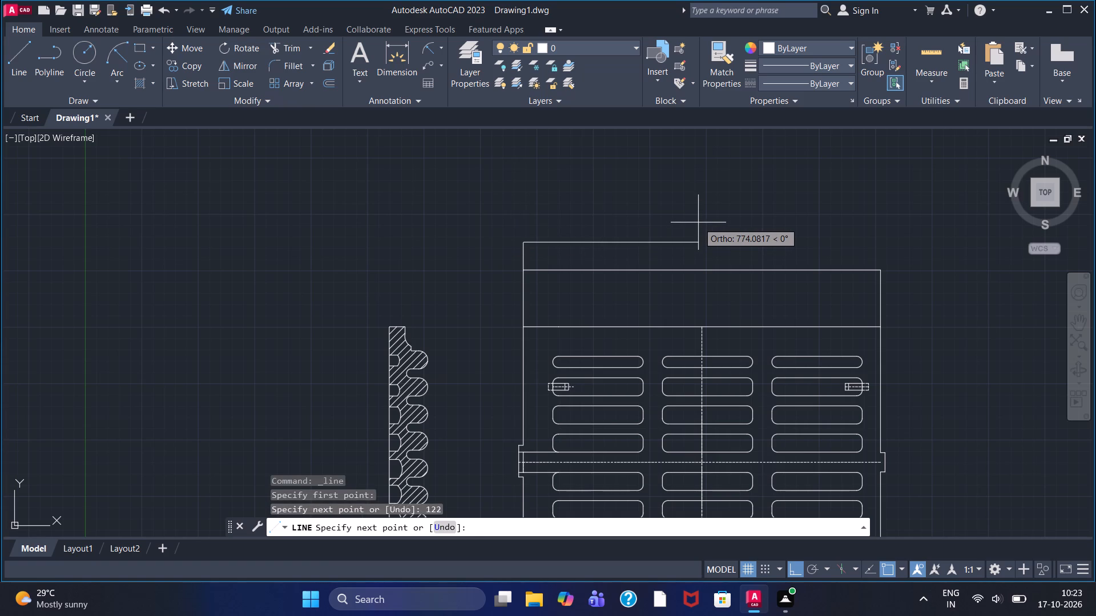
click(896, 213)
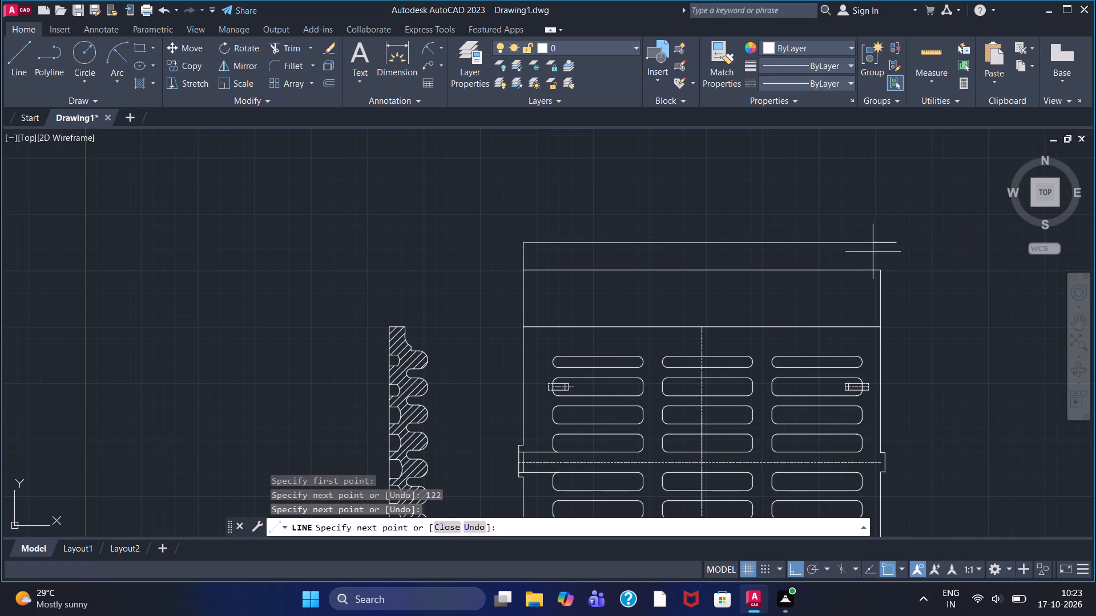
key(F8)
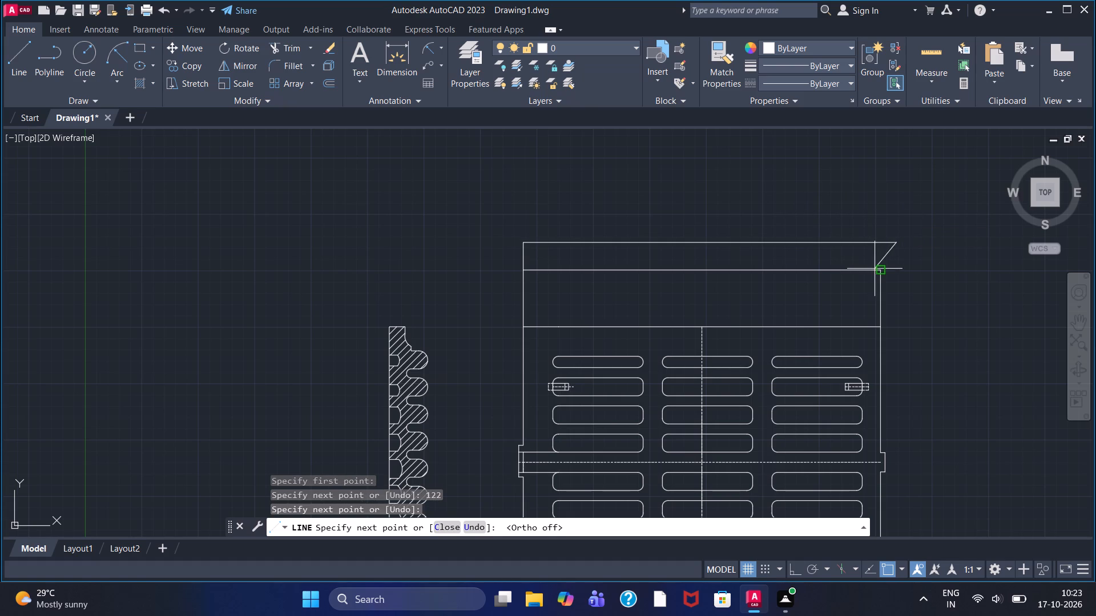
click(879, 268)
right_click(831, 202)
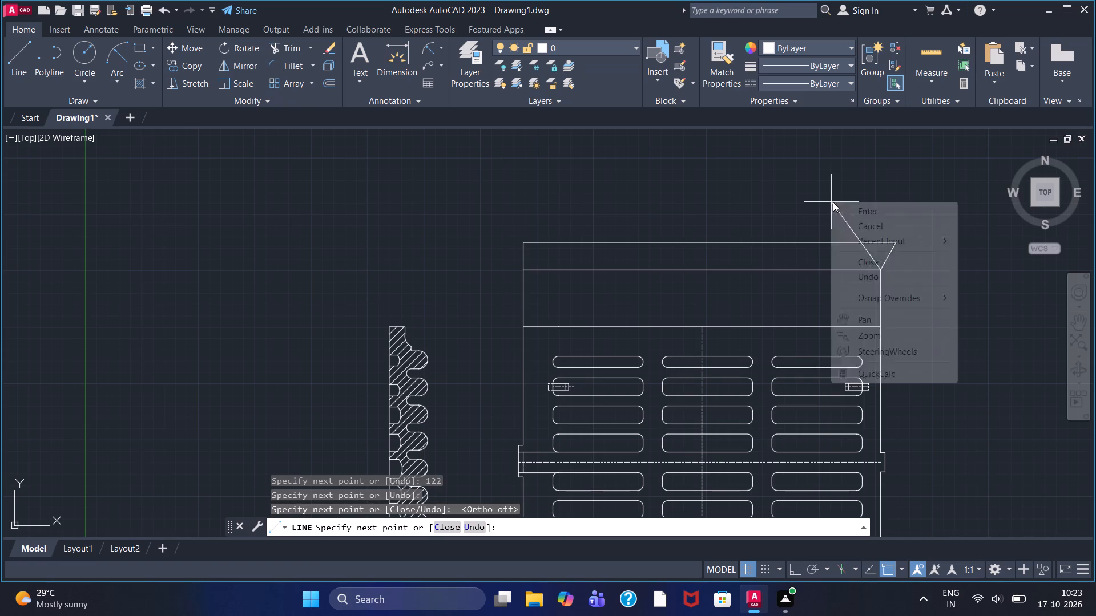
click(843, 208)
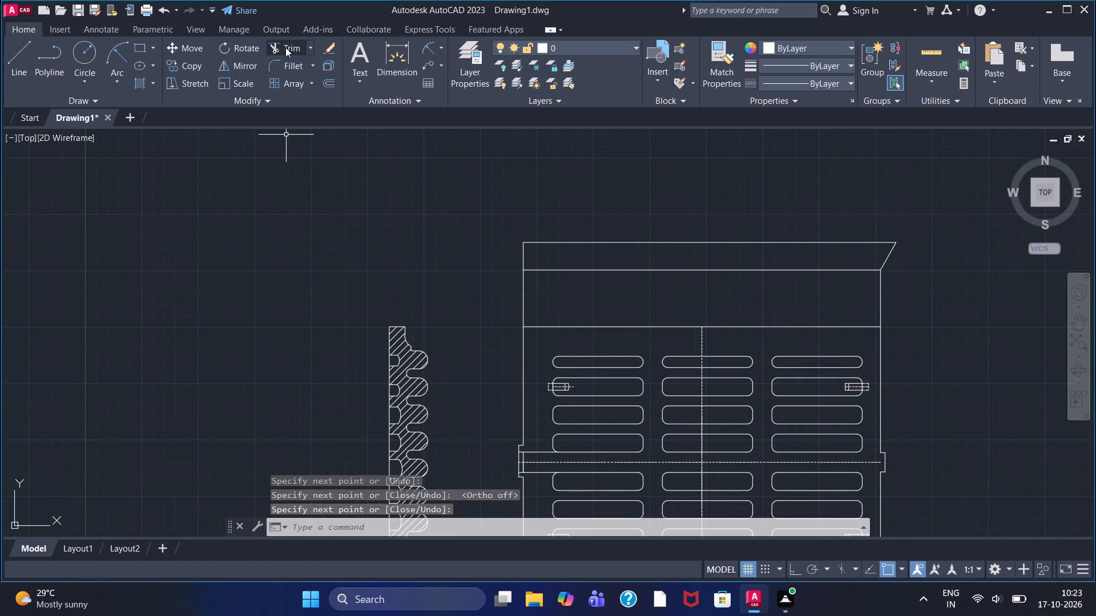
Trim both projection lines between the front view and the narrow view above it, and remove the narrow view's vertical left edge.
click(289, 48)
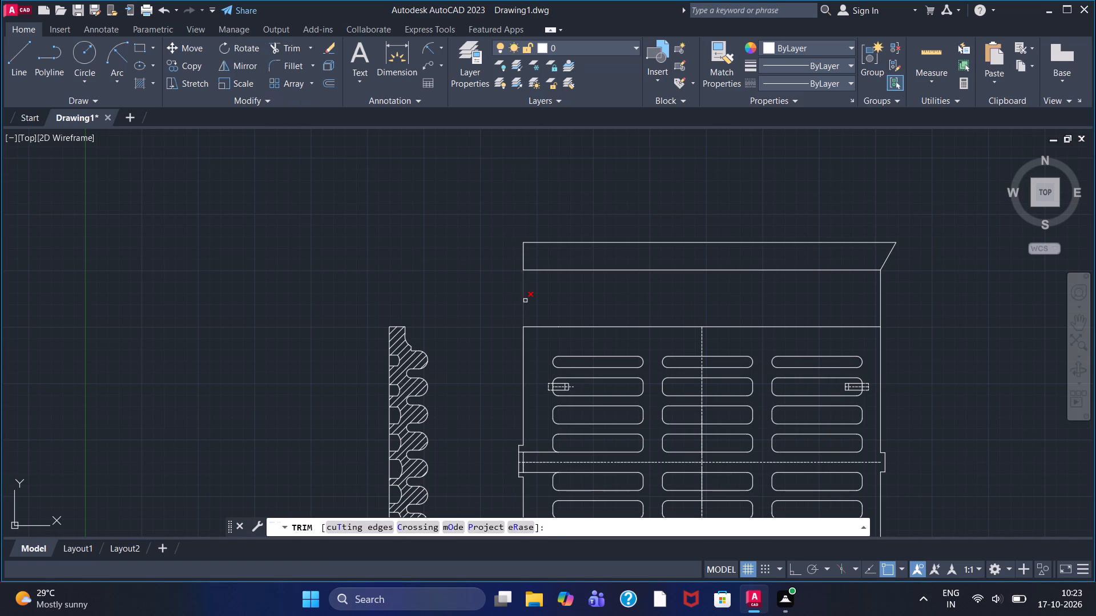
click(525, 300)
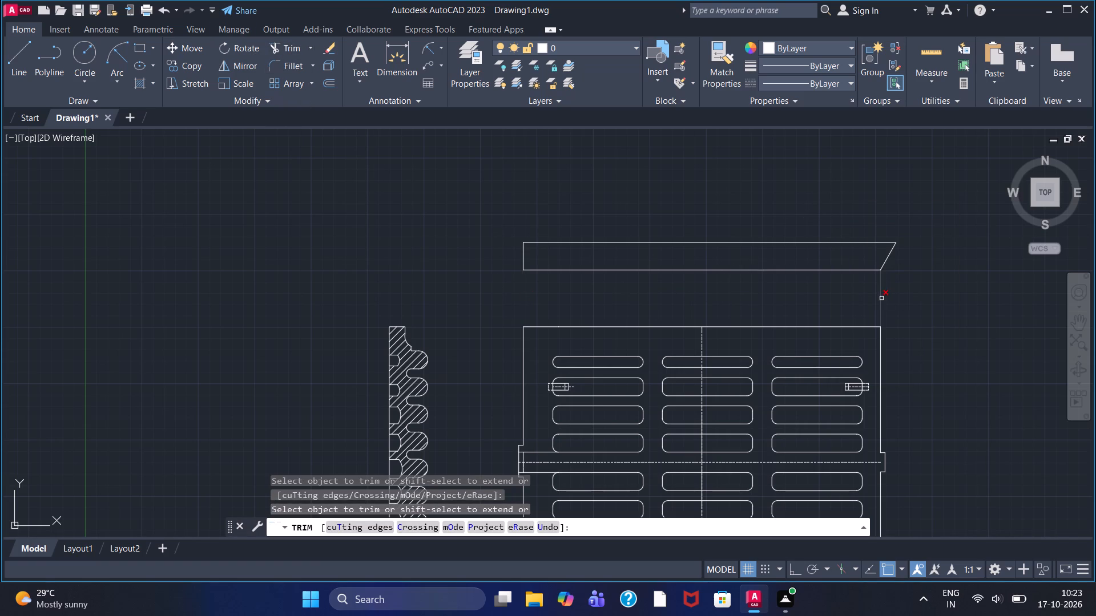
click(880, 298)
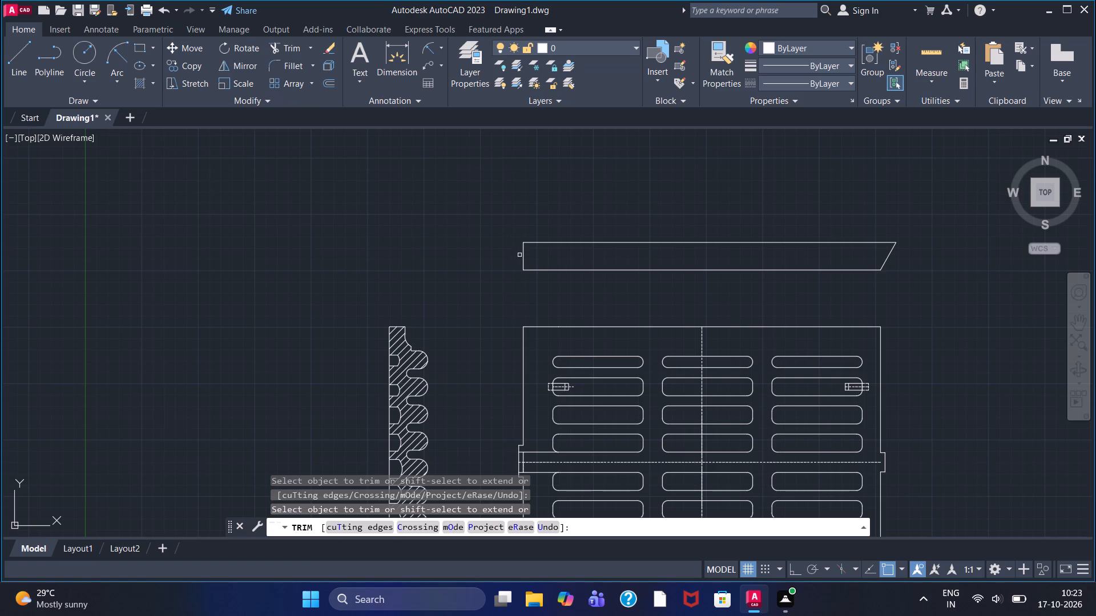
click(523, 255)
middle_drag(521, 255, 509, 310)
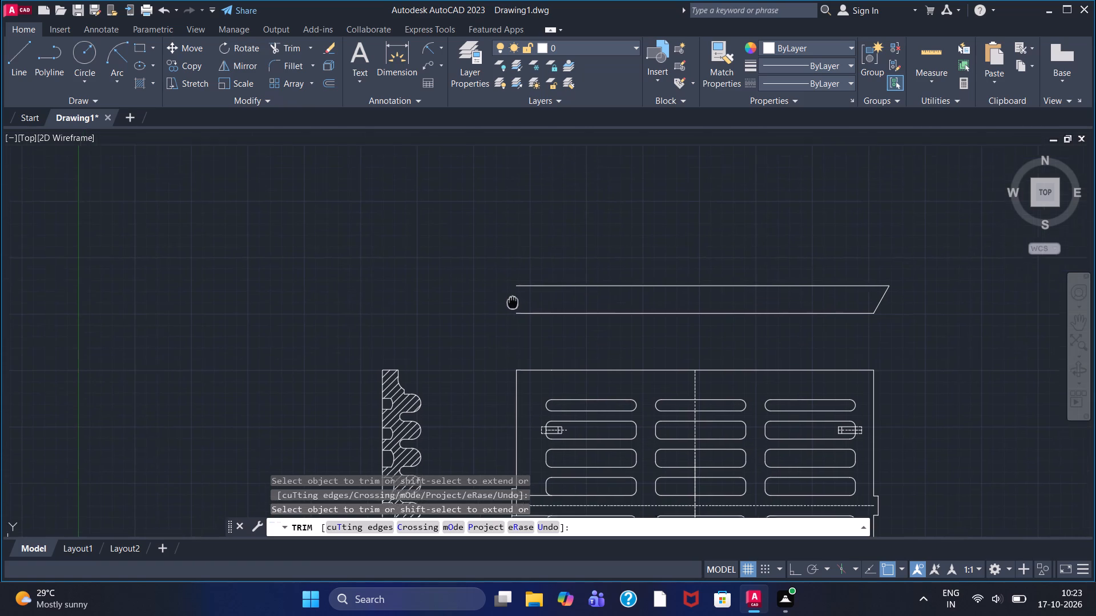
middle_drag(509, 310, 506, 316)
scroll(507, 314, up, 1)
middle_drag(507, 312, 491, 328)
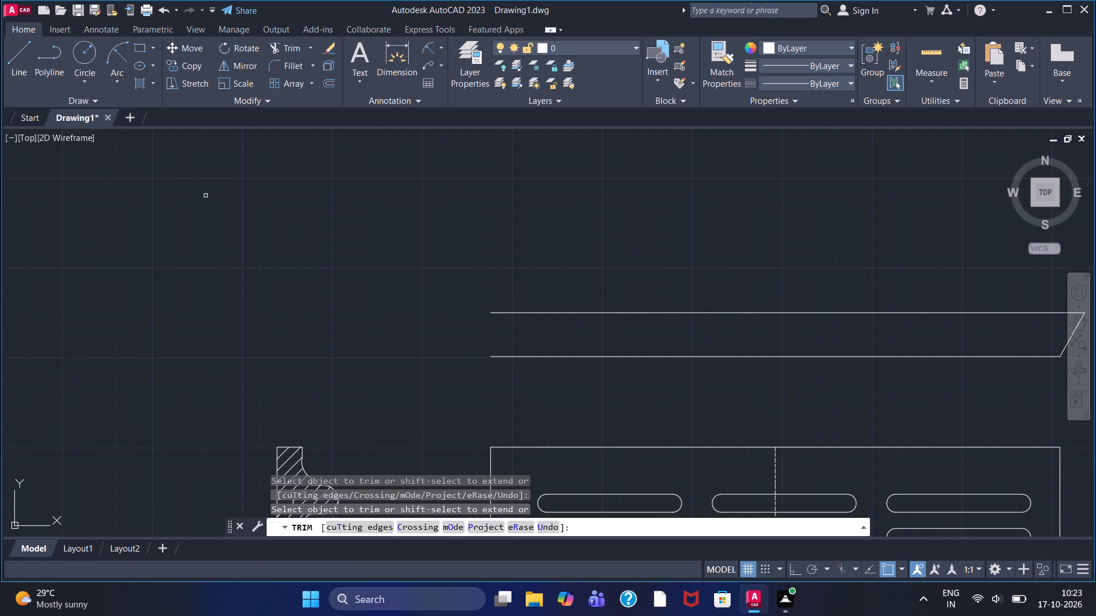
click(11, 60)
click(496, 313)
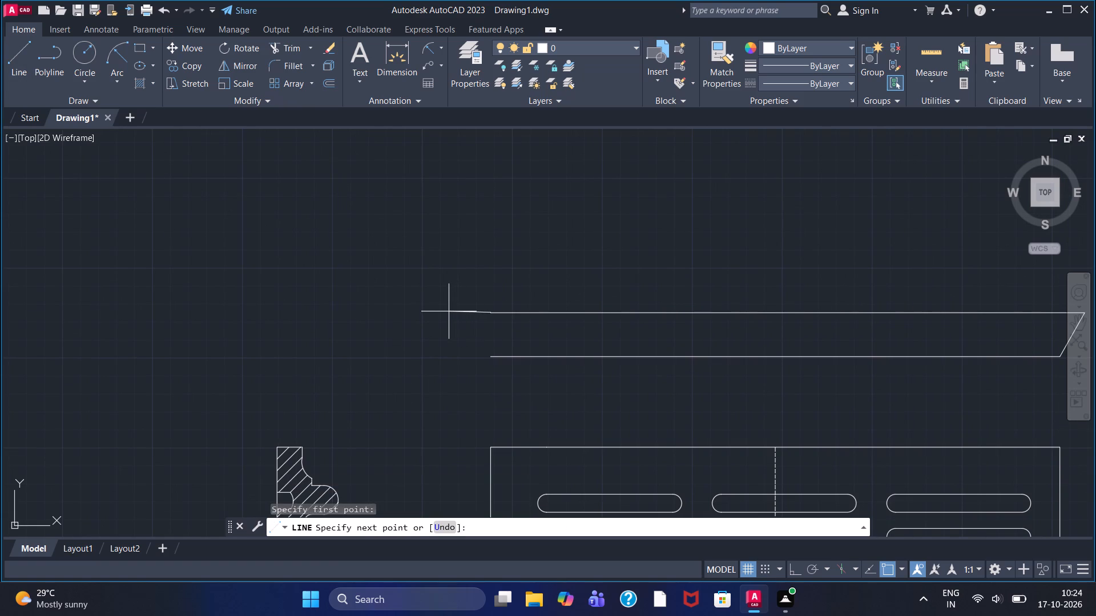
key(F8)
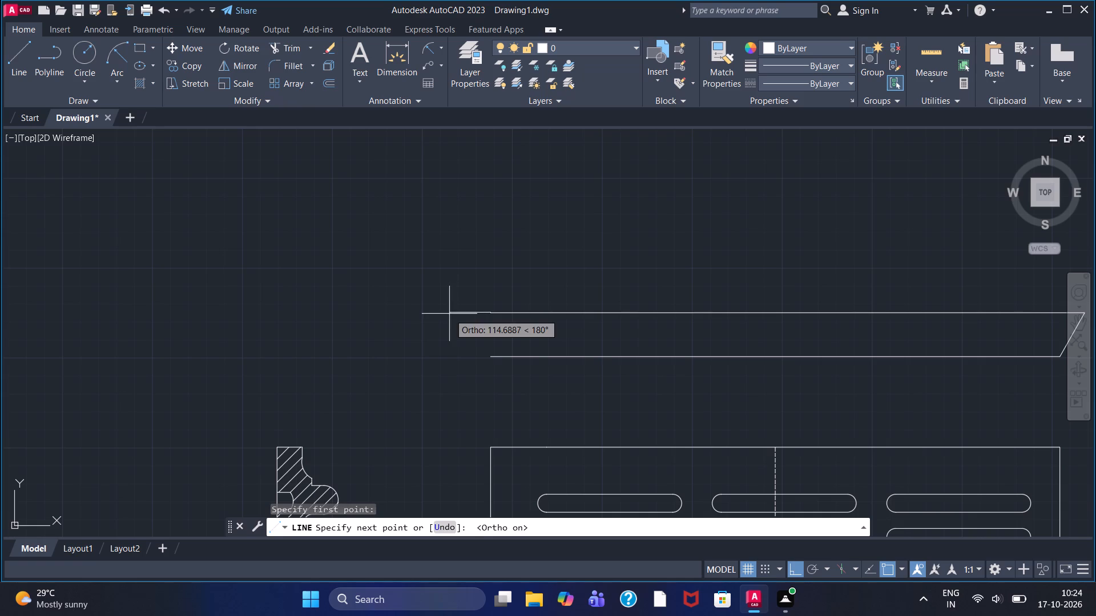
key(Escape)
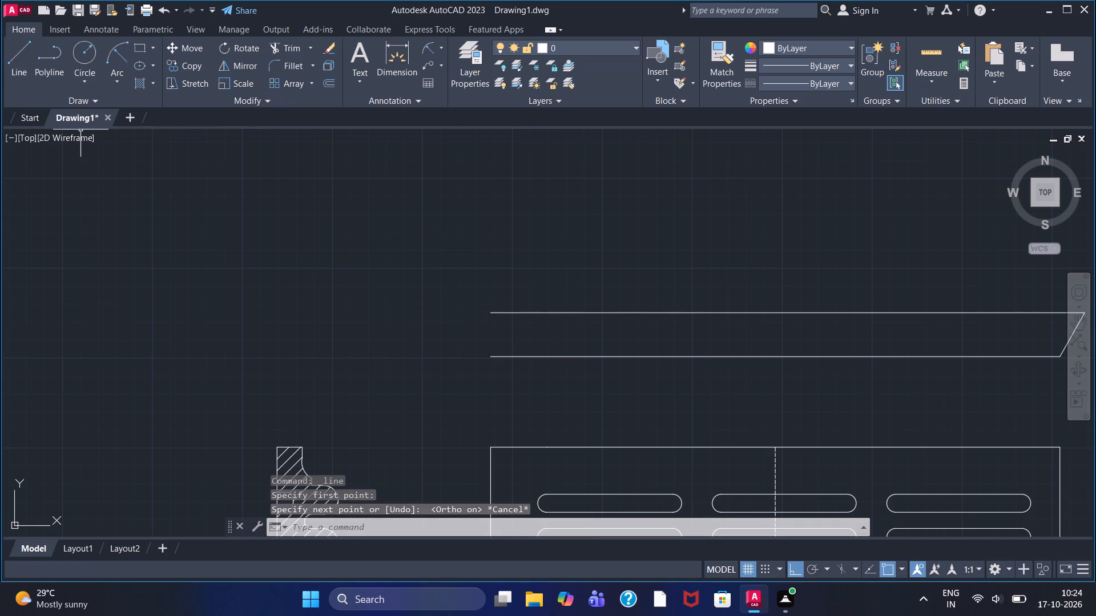
Extend the narrow view's top edge slightly leftward with a horizontal line and close the left end with a slanted line to the bottom edge.
click(15, 52)
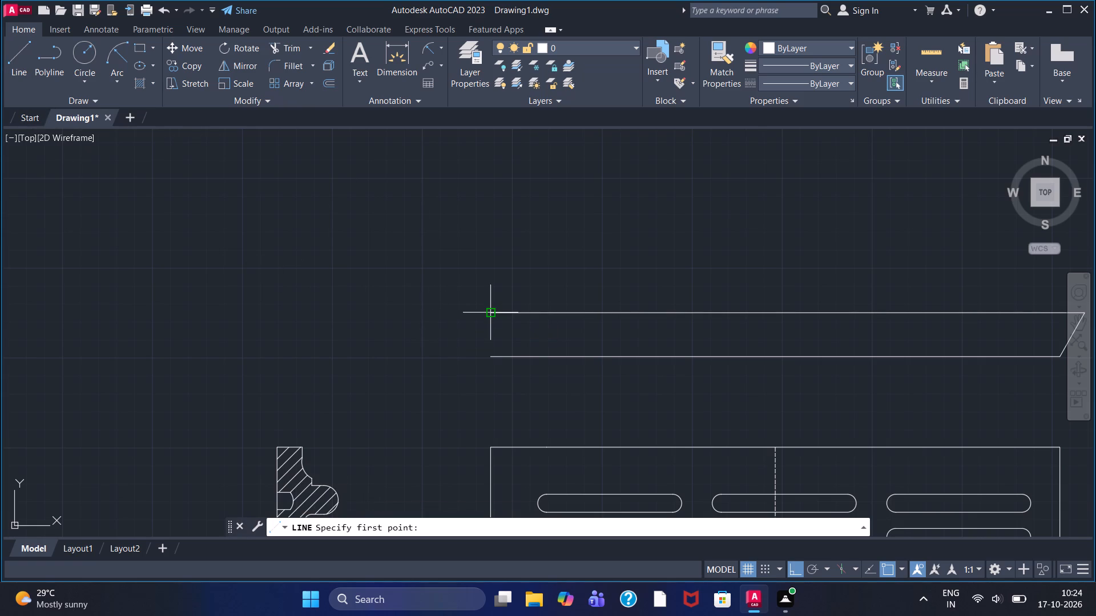
click(492, 314)
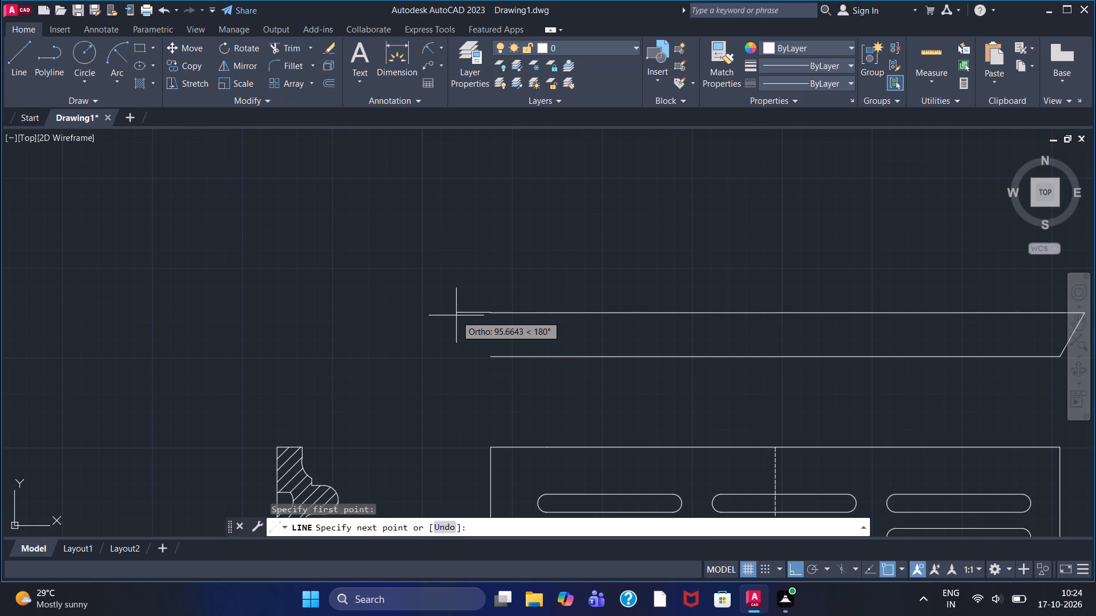
click(469, 317)
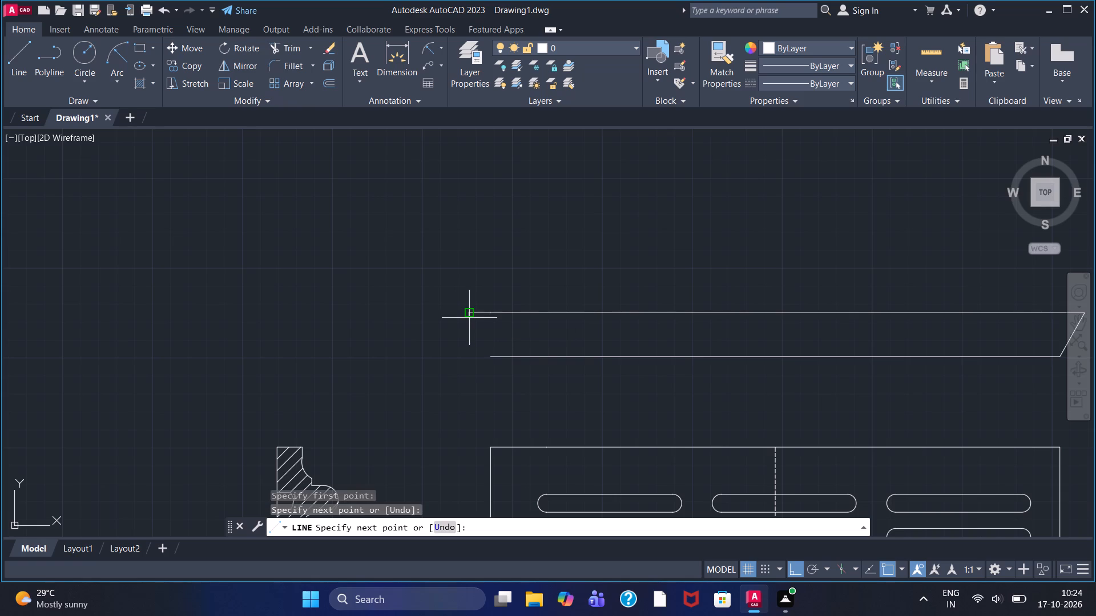
key(F8)
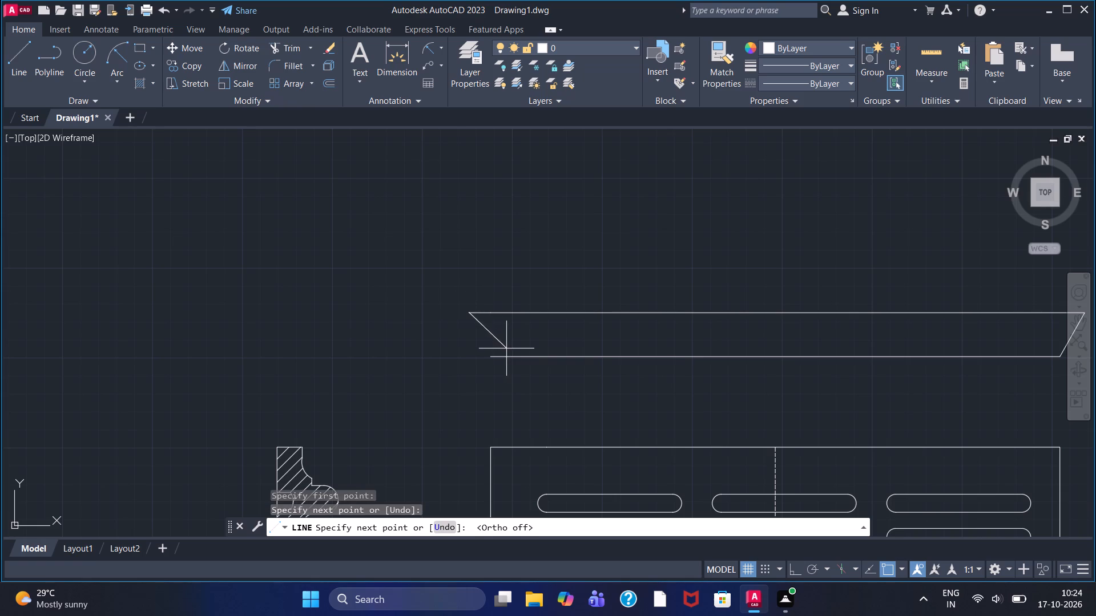
click(493, 356)
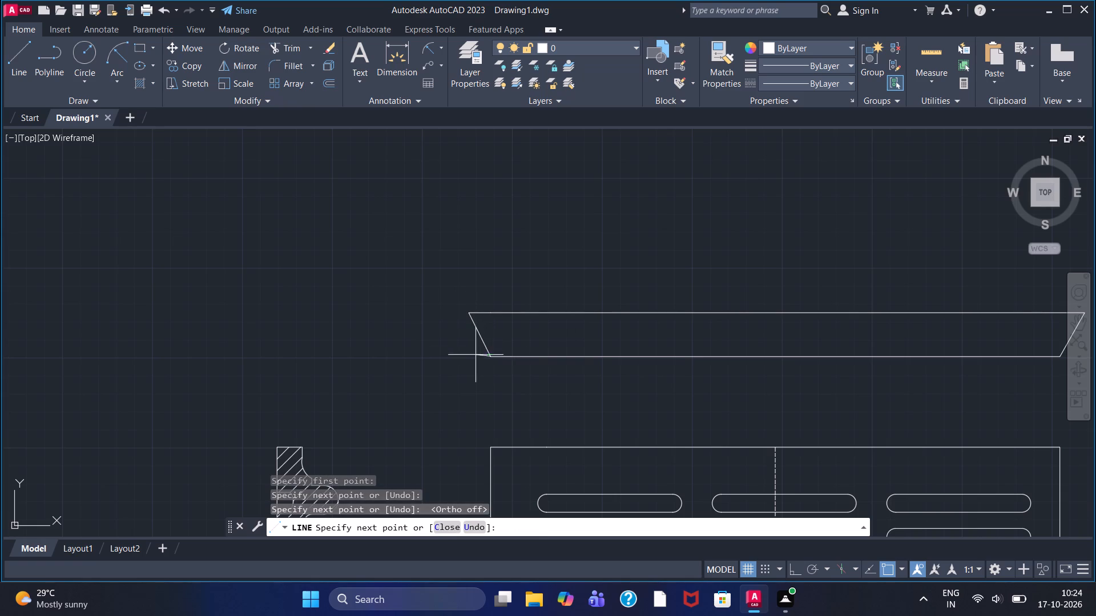
right_click(373, 292)
click(398, 300)
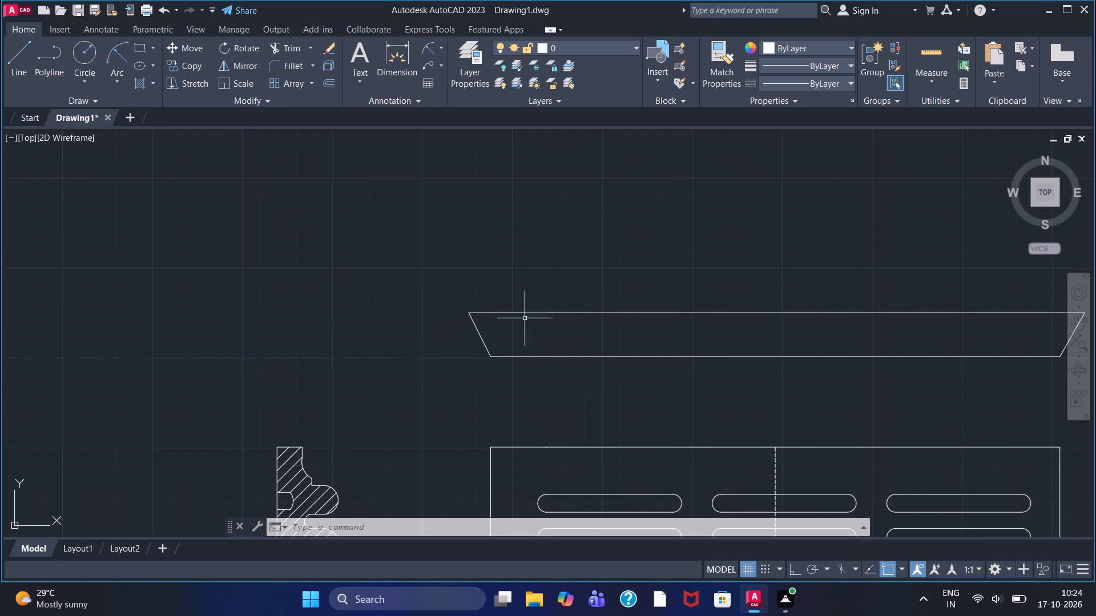
Start a stepped line across the narrow view's top edge, outlining a shallow first recess about 371 units wide near its left end.
middle_drag(681, 287, 549, 283)
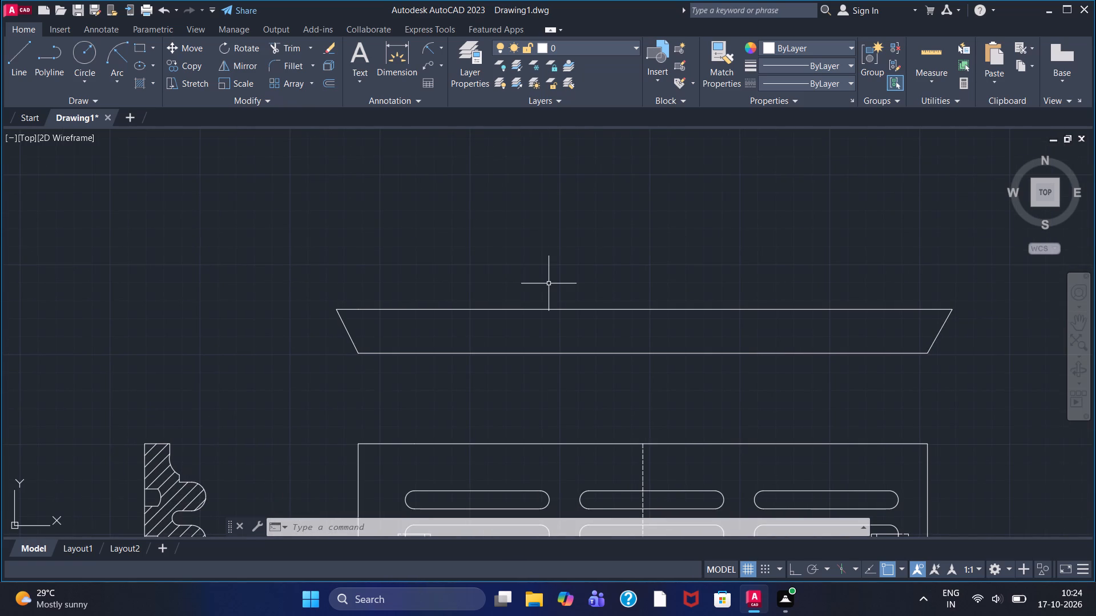
click(13, 62)
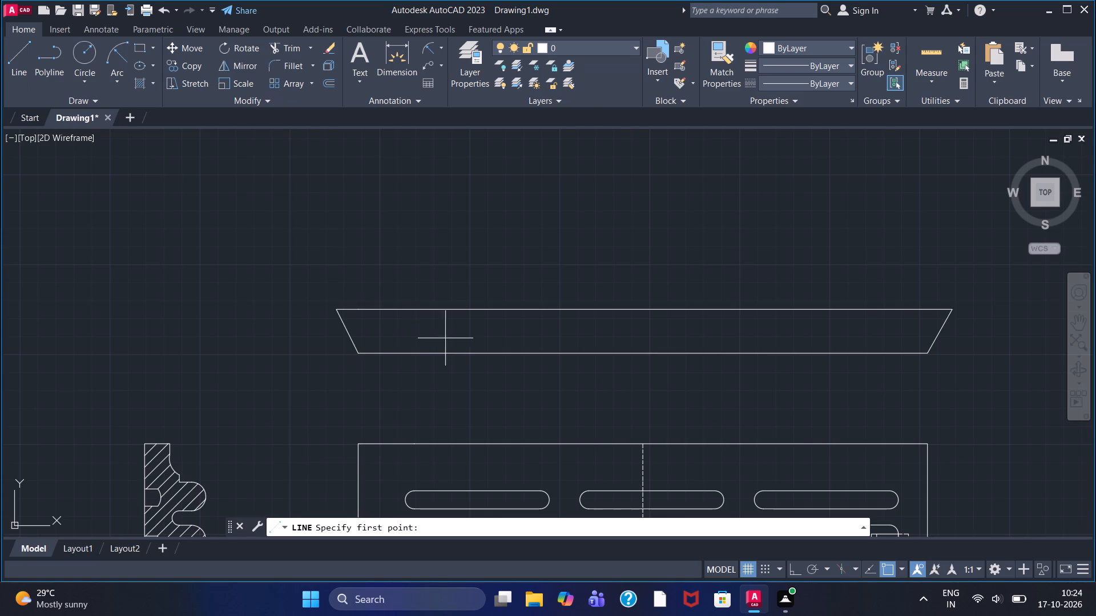
click(411, 299)
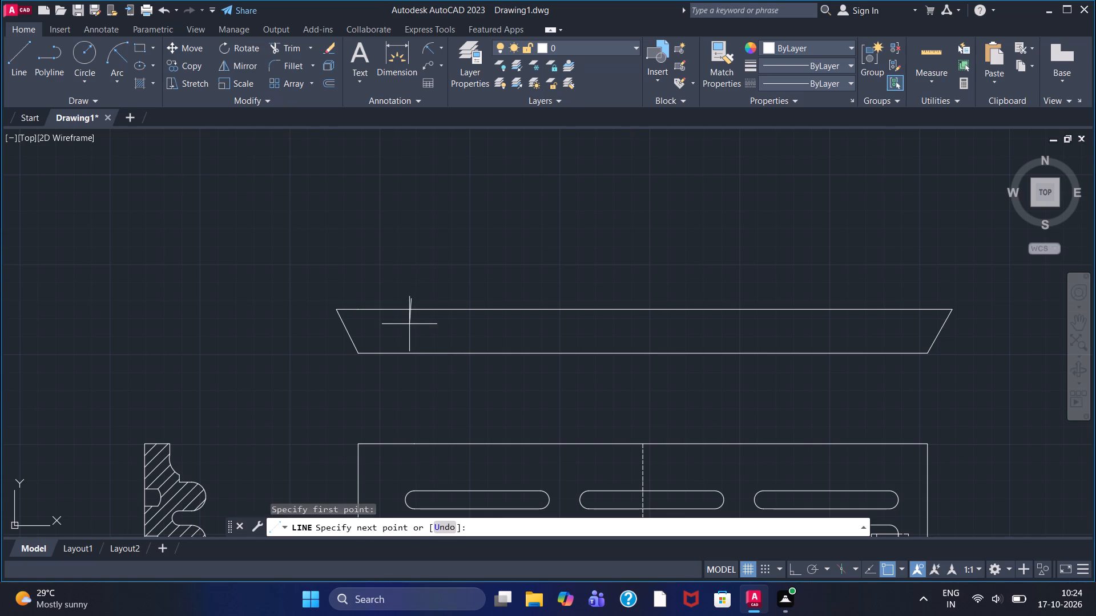
key(F8)
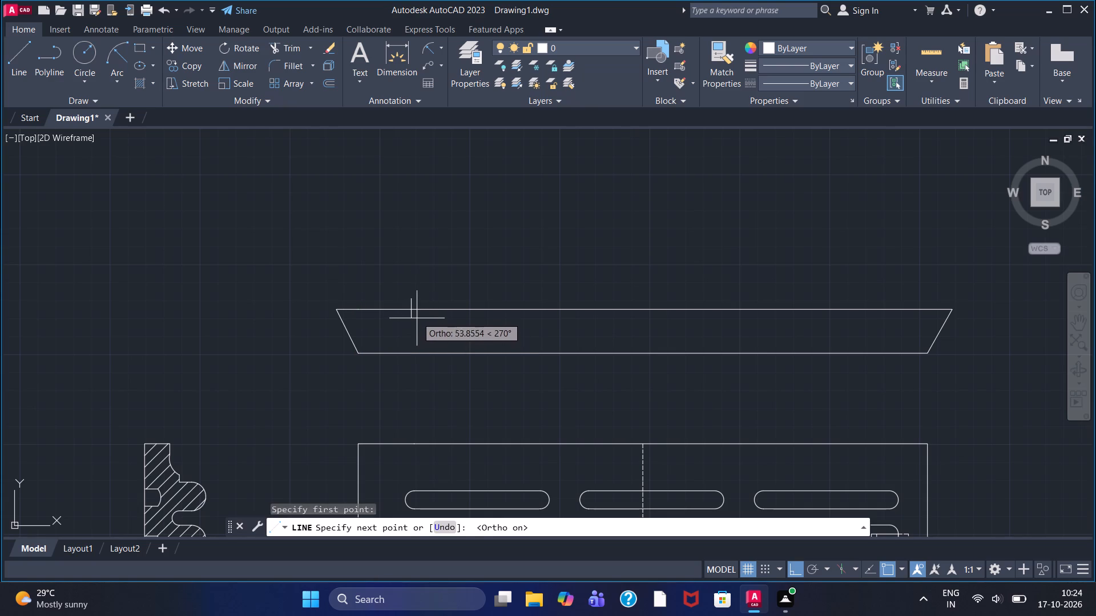
click(416, 319)
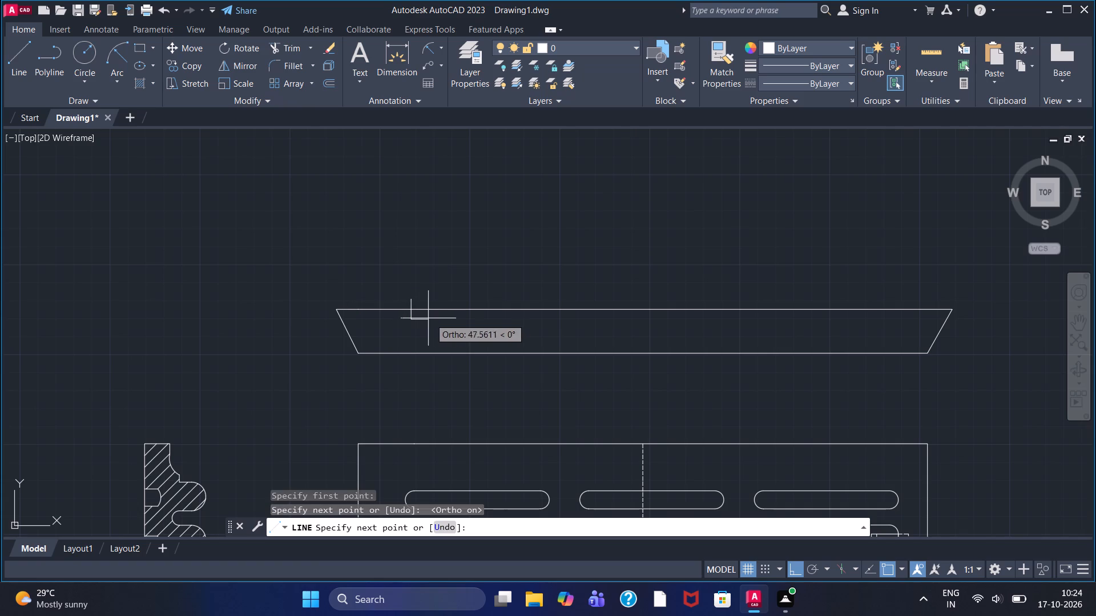
click(545, 321)
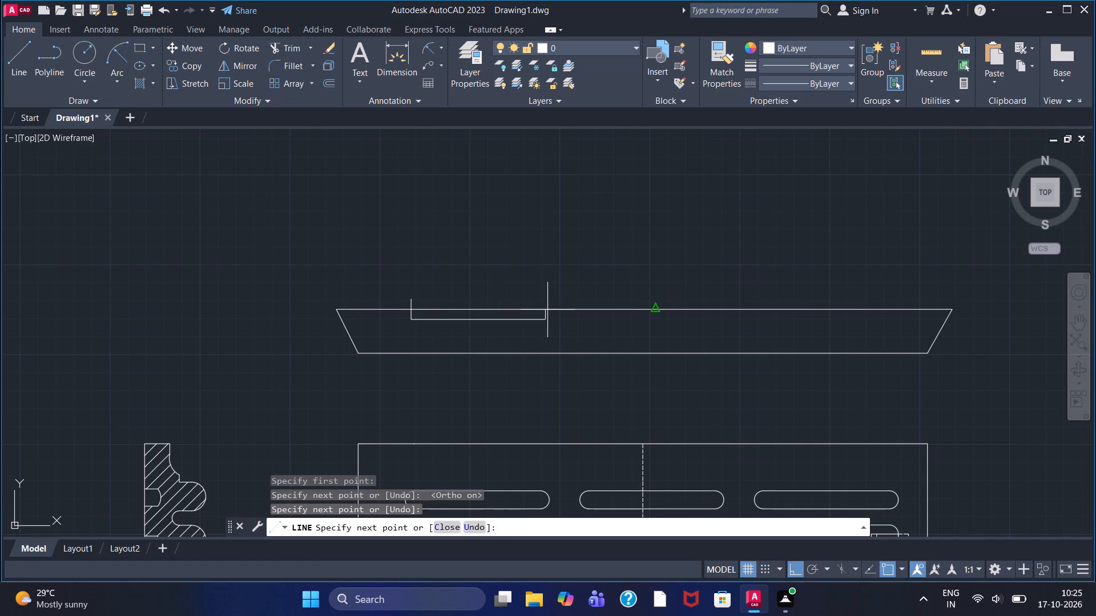
click(550, 289)
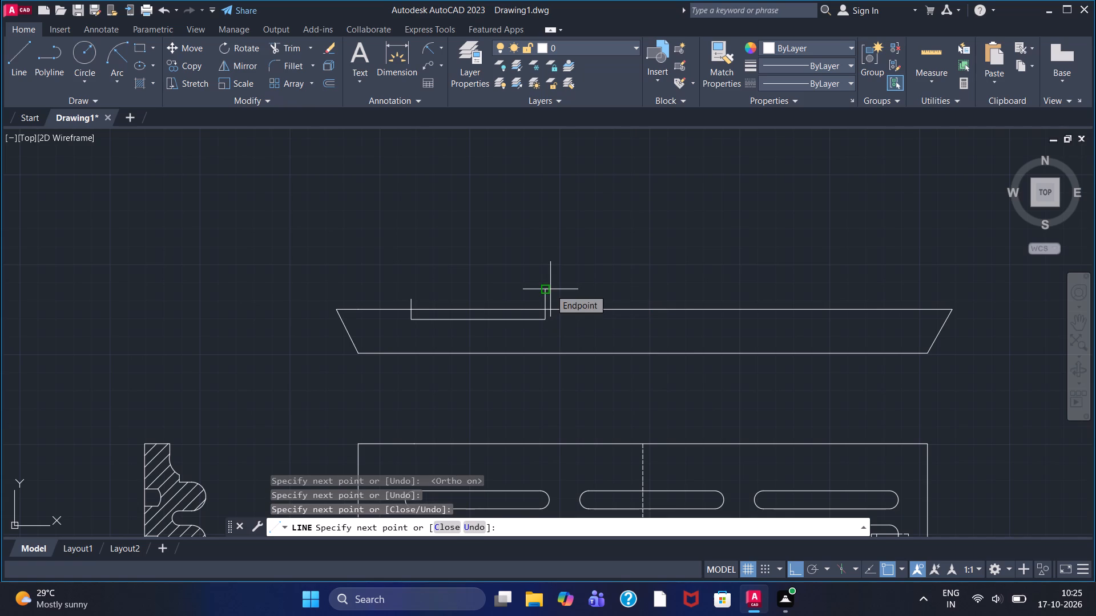
Continue the stepped line with two more recesses about 312 and 406 units wide, bridging above the top edge between recesses.
click(583, 298)
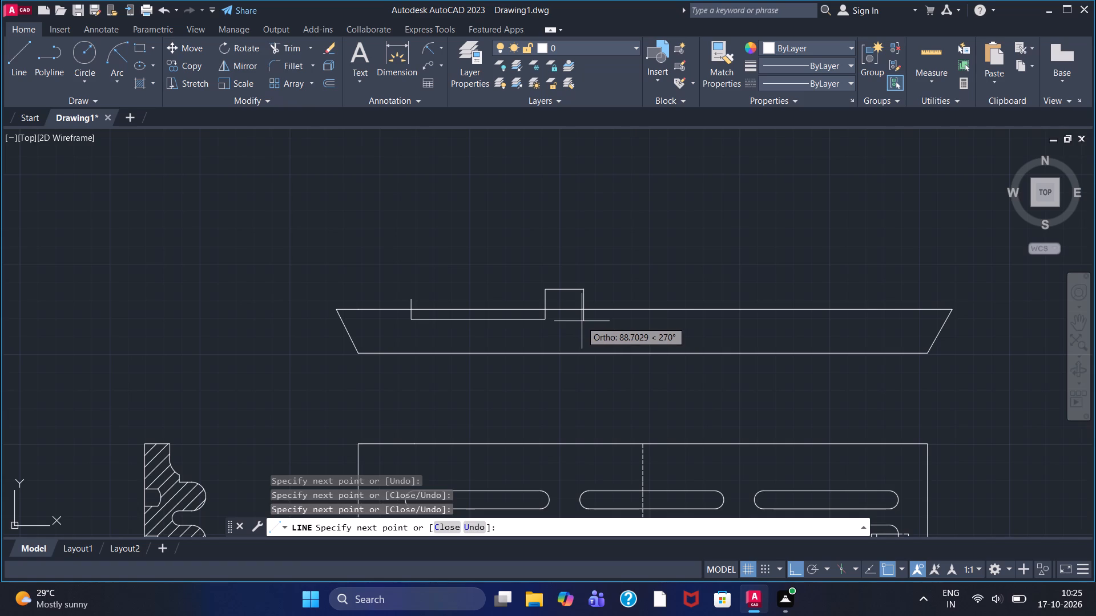
click(581, 322)
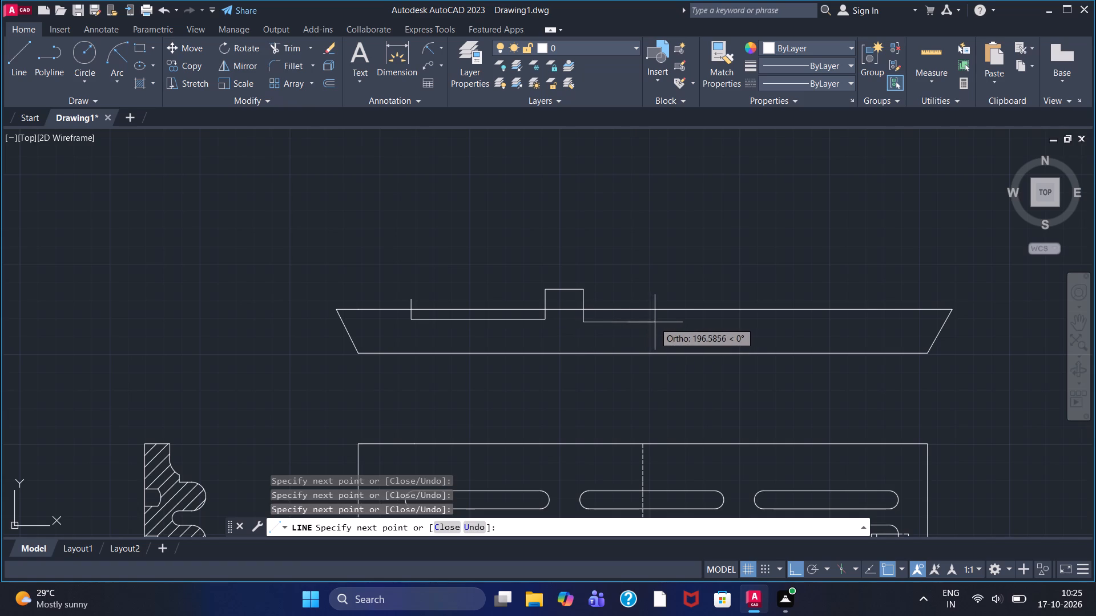
click(697, 322)
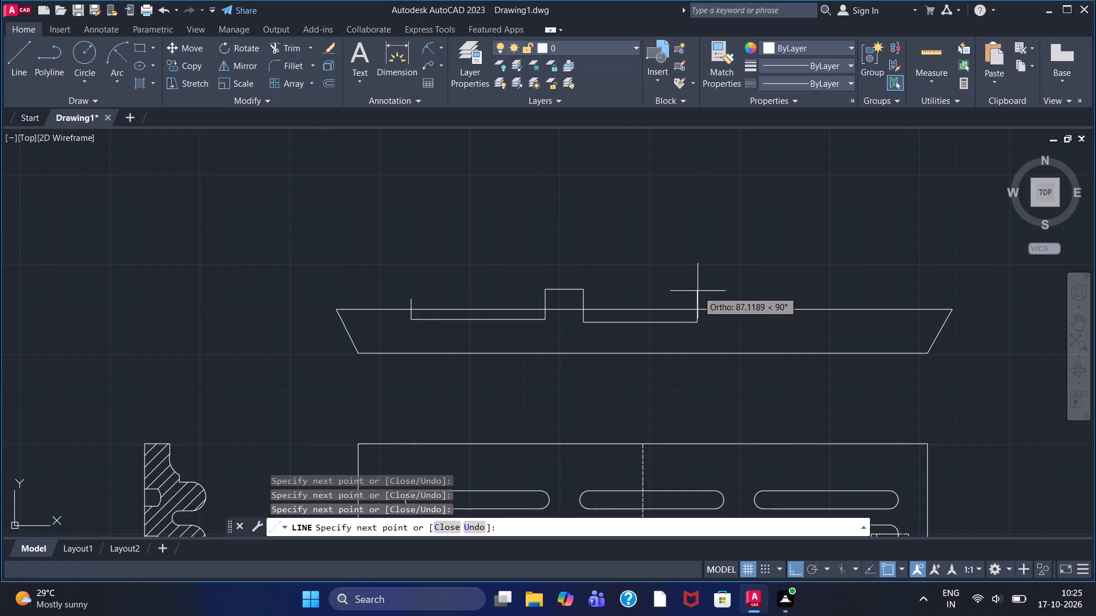
double_click(698, 291)
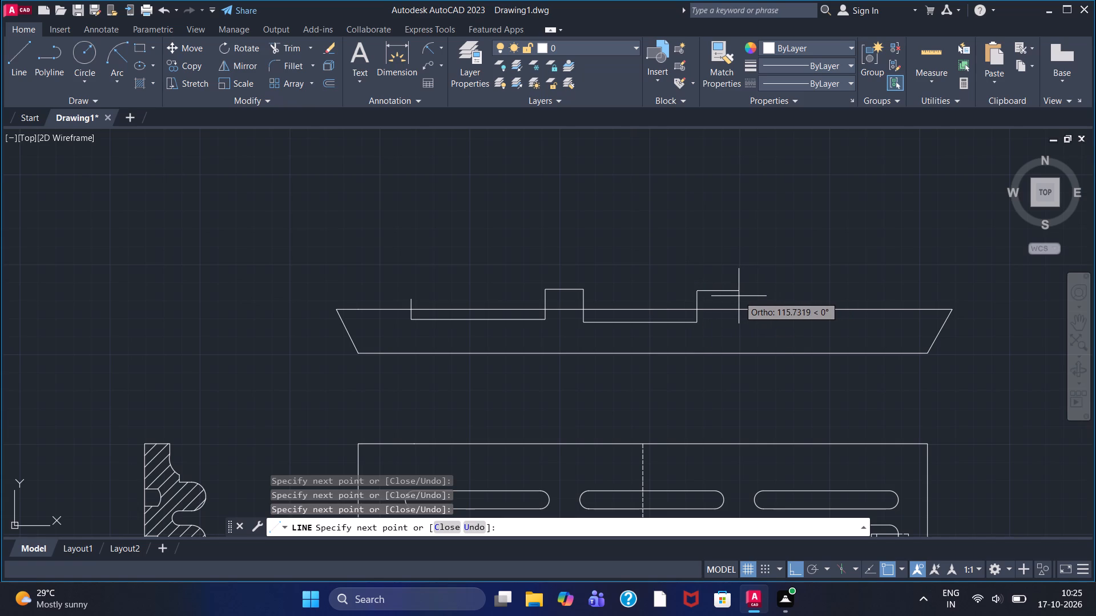
click(736, 296)
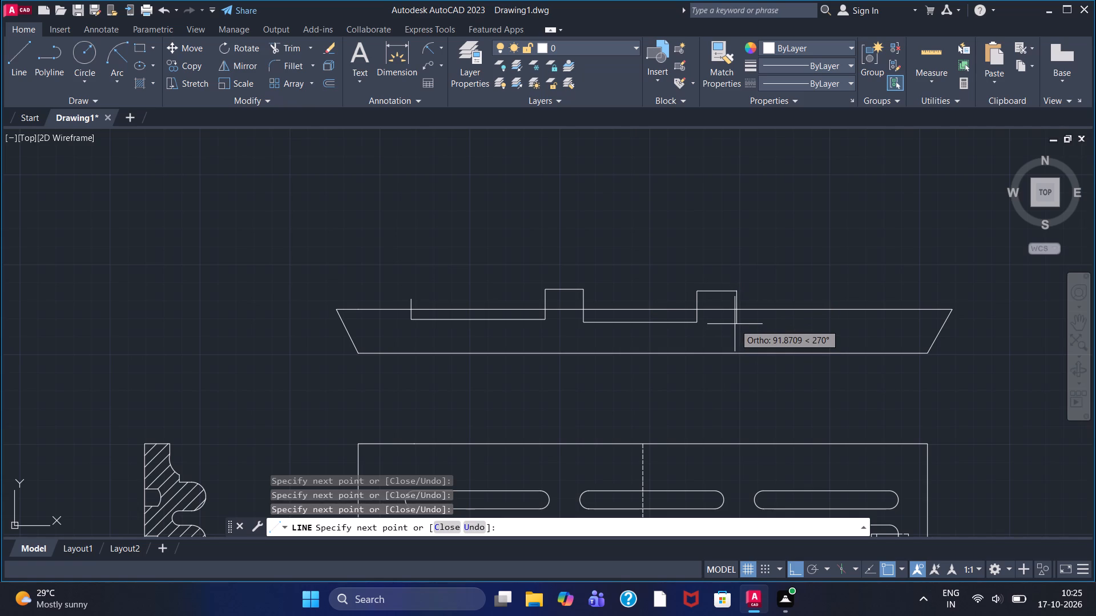
click(735, 324)
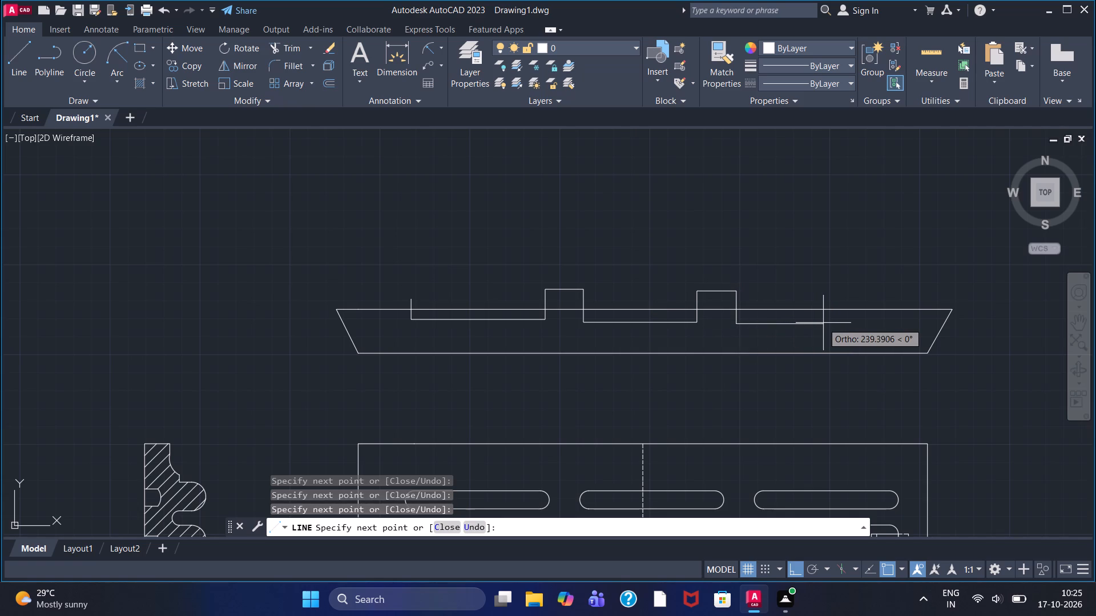
click(883, 318)
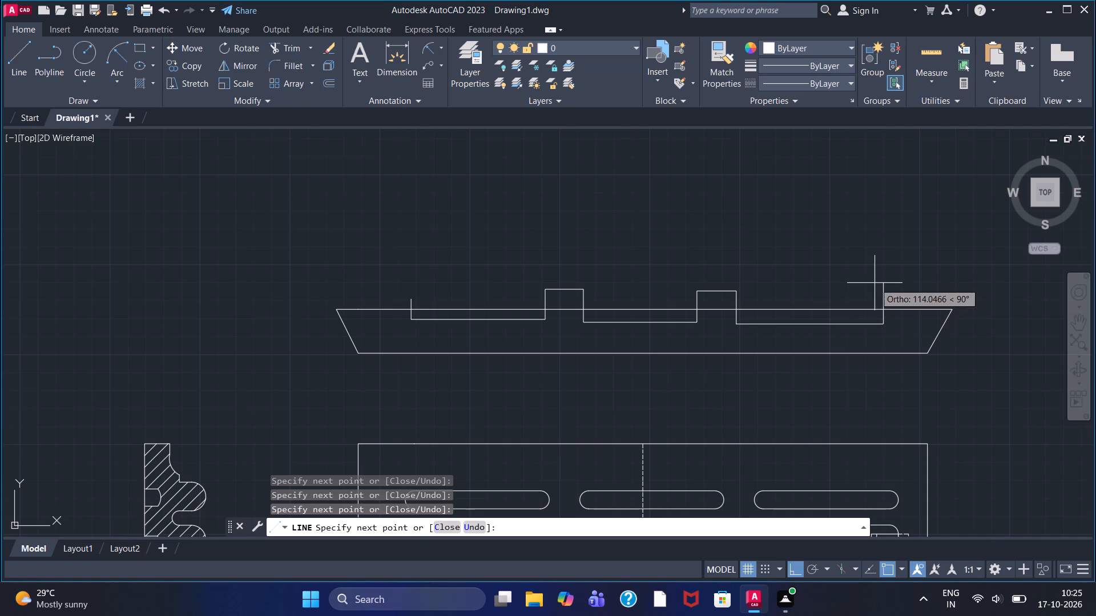
click(875, 283)
right_click(871, 276)
click(877, 282)
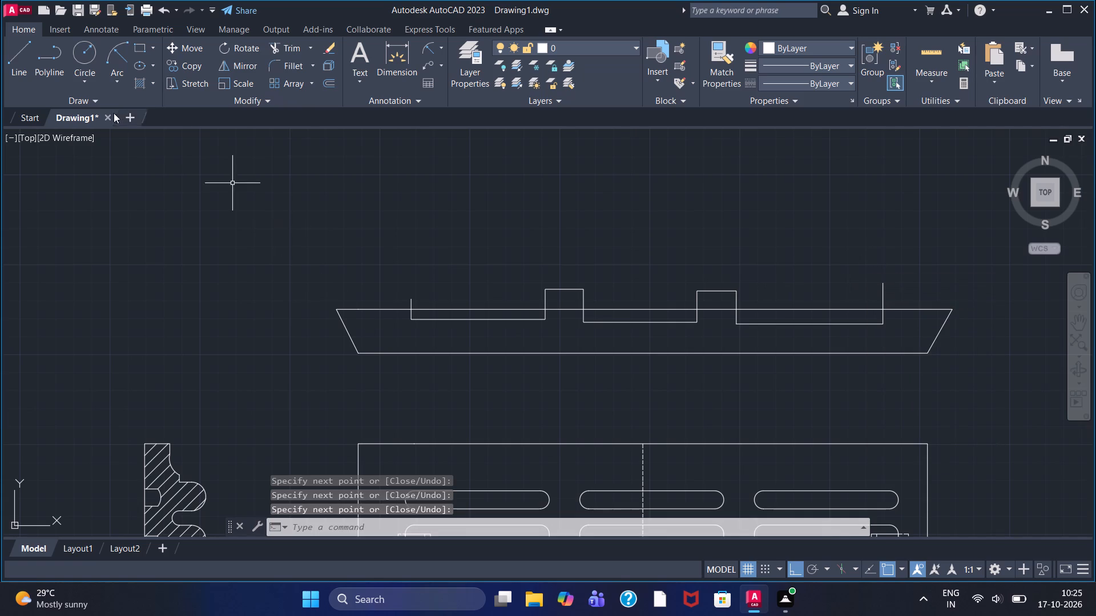
Trim every part of the stepped line above the narrow view's top edge, leaving three shallow recesses.
click(283, 51)
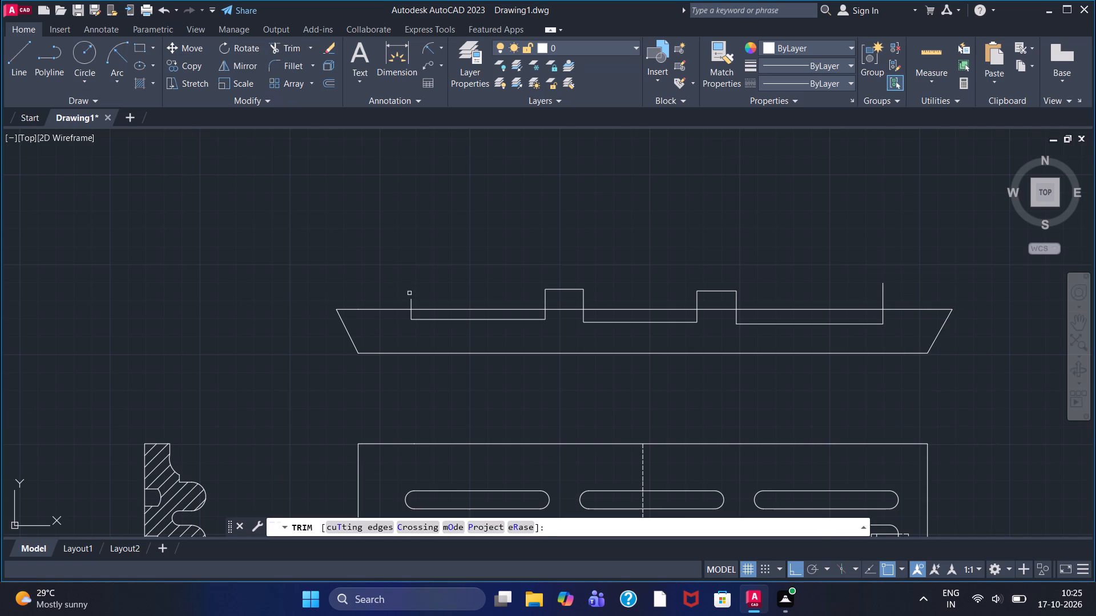
click(410, 298)
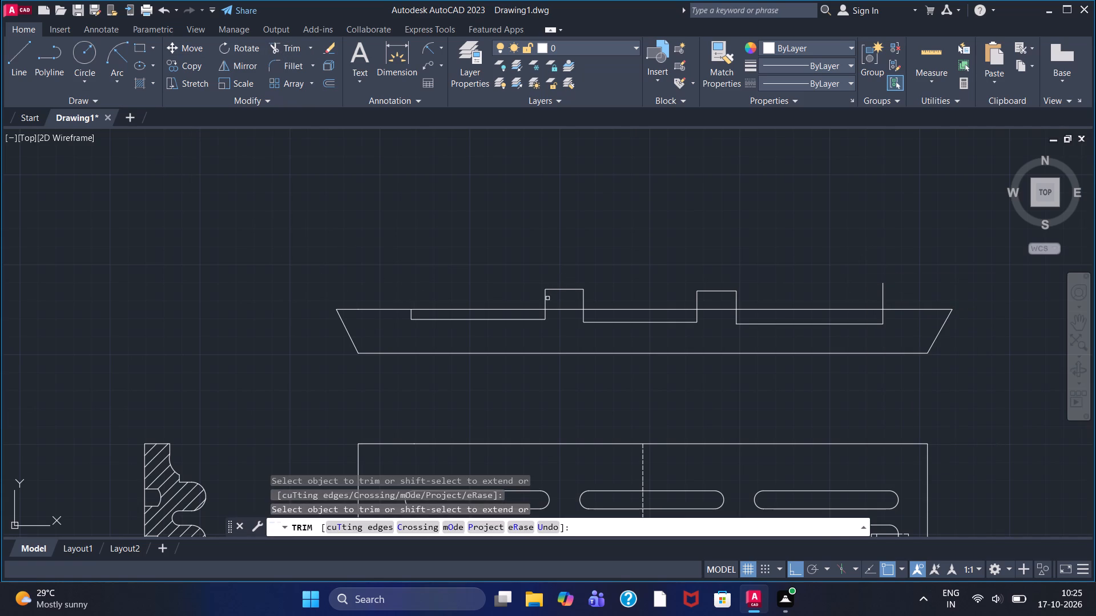
click(544, 301)
click(555, 287)
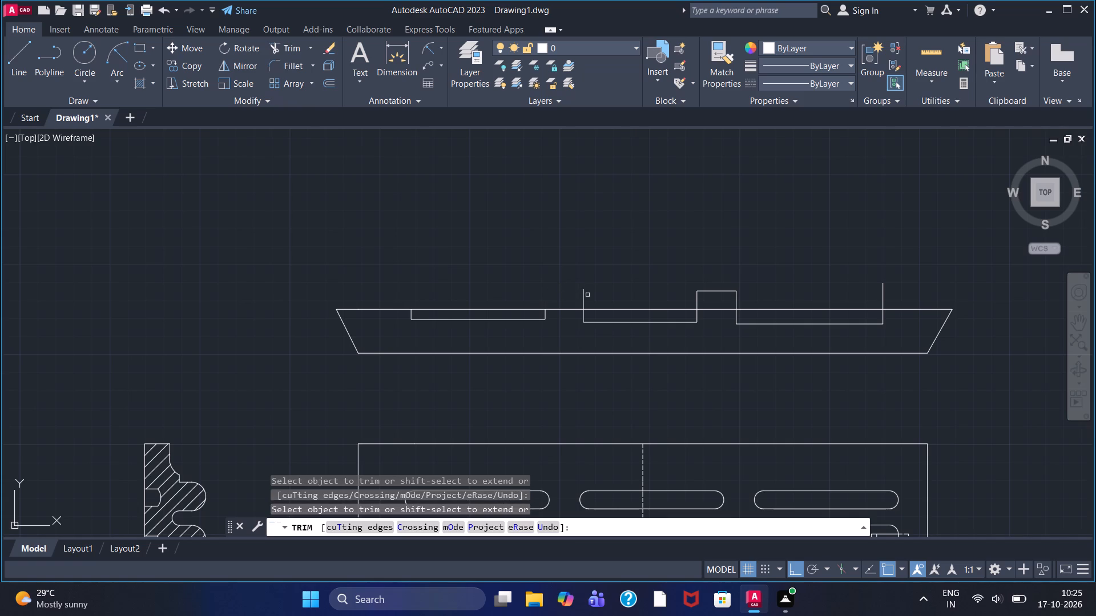
click(583, 297)
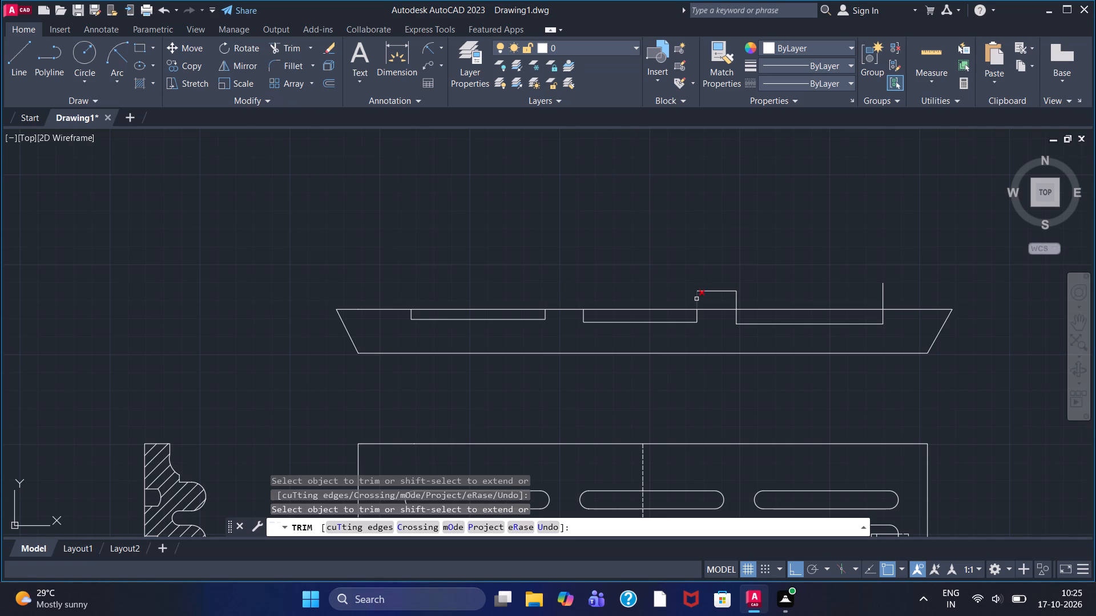
click(697, 299)
click(706, 291)
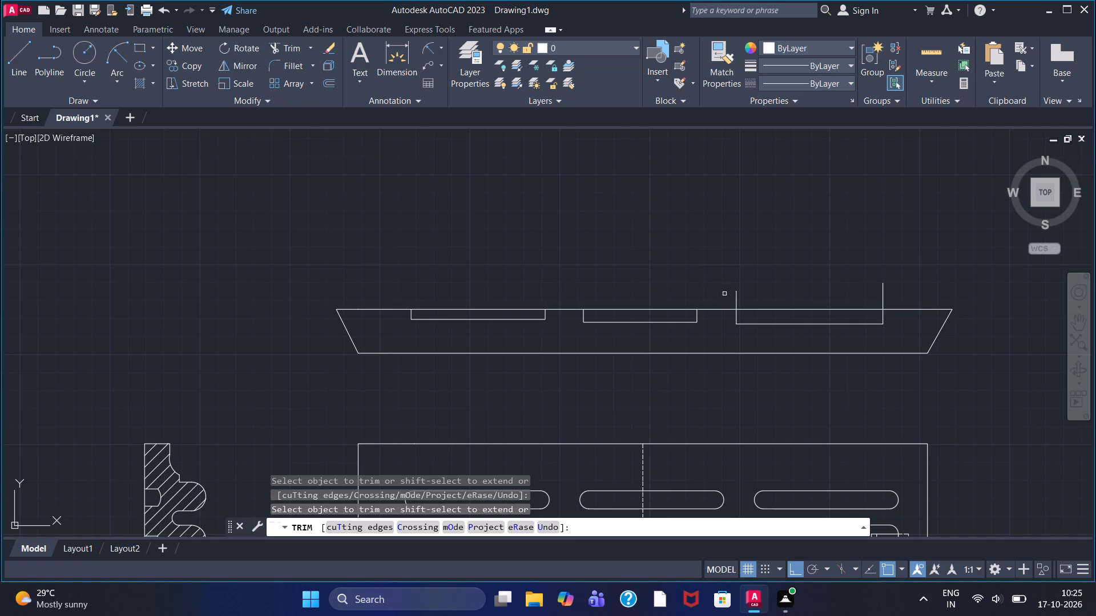
click(735, 297)
double_click(880, 293)
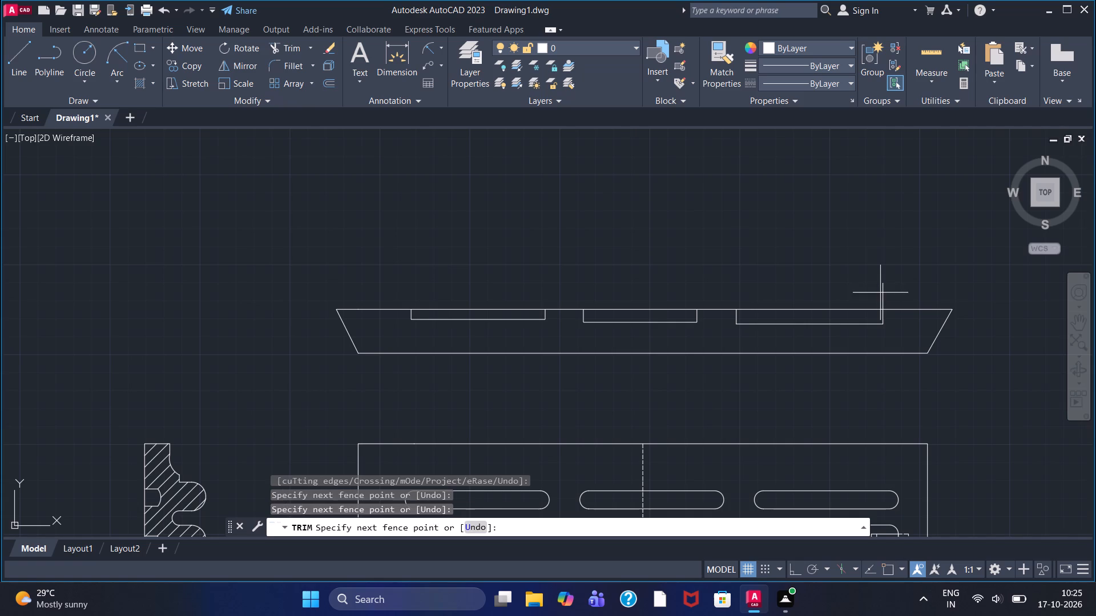
click(889, 295)
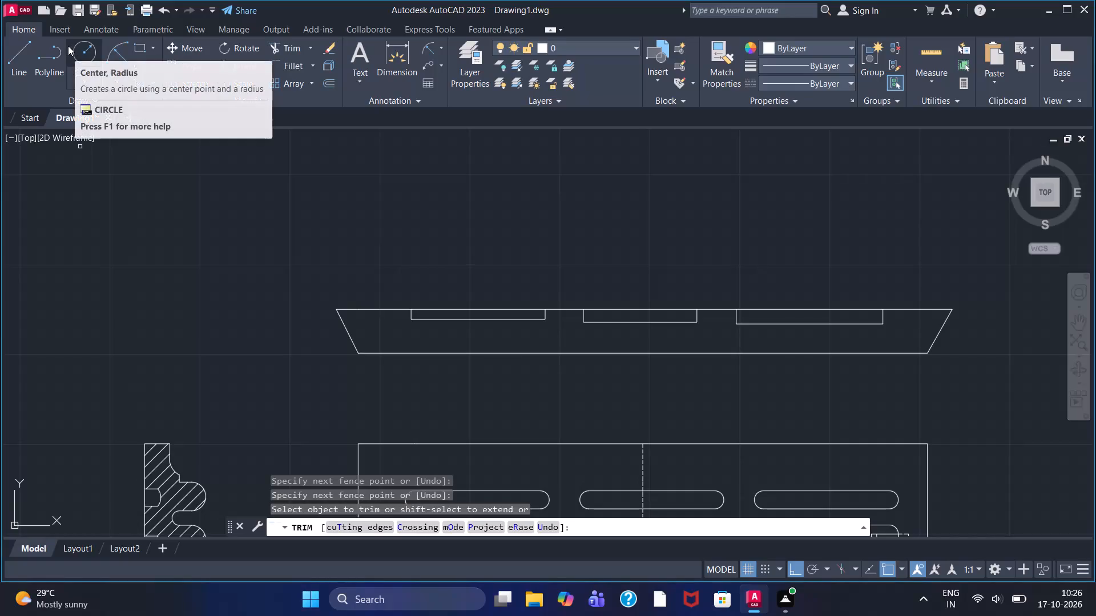
From the left recess's lower-left corner, draw a line about 35 units left, a short drop, and a short horizontal line back right.
click(14, 56)
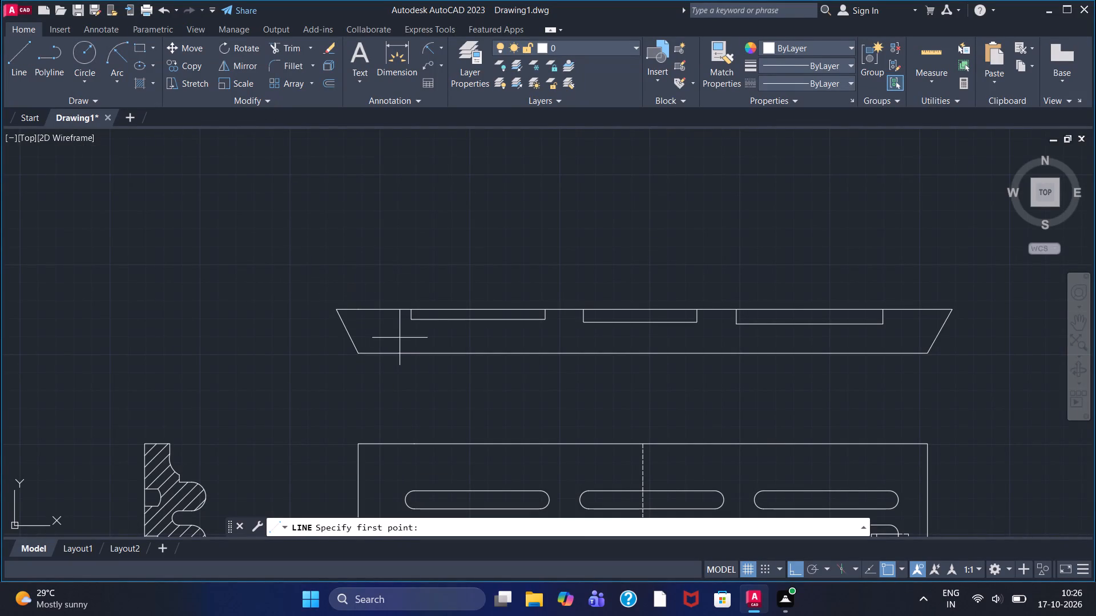
click(413, 319)
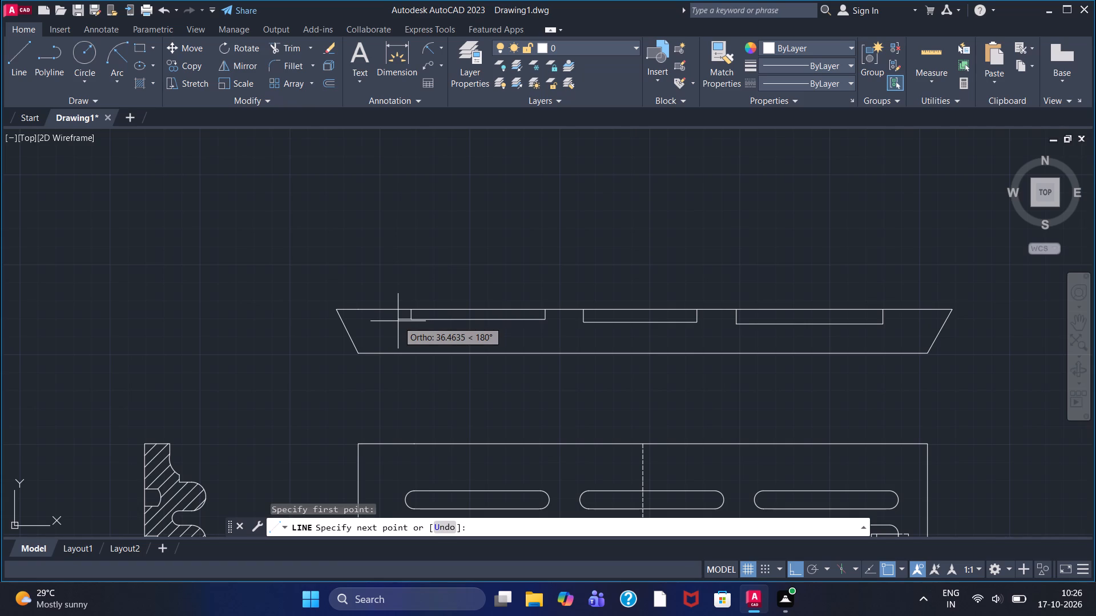
click(399, 322)
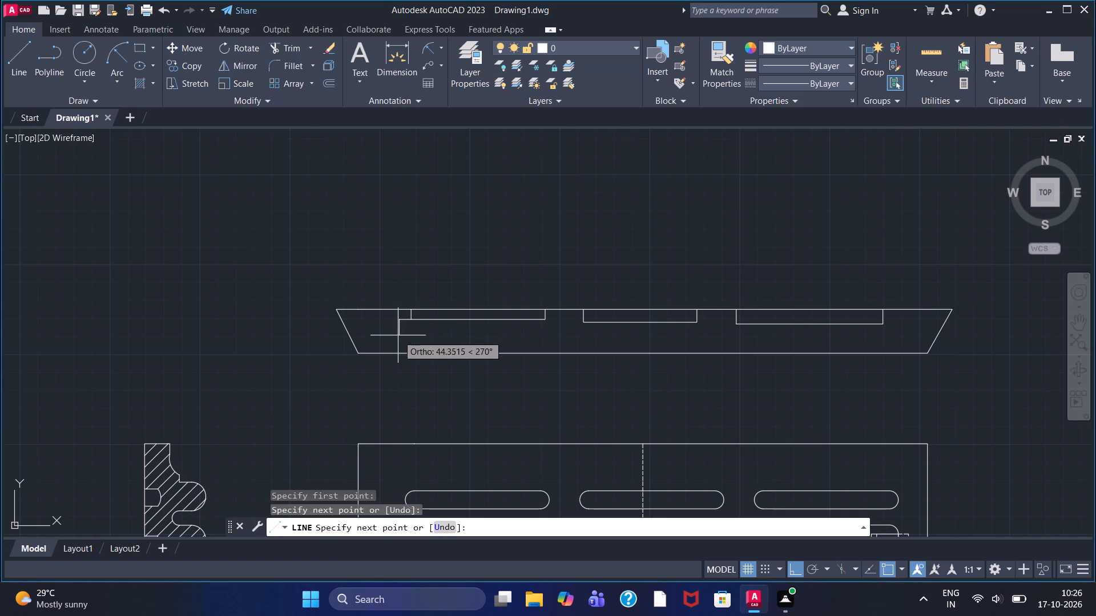
click(400, 330)
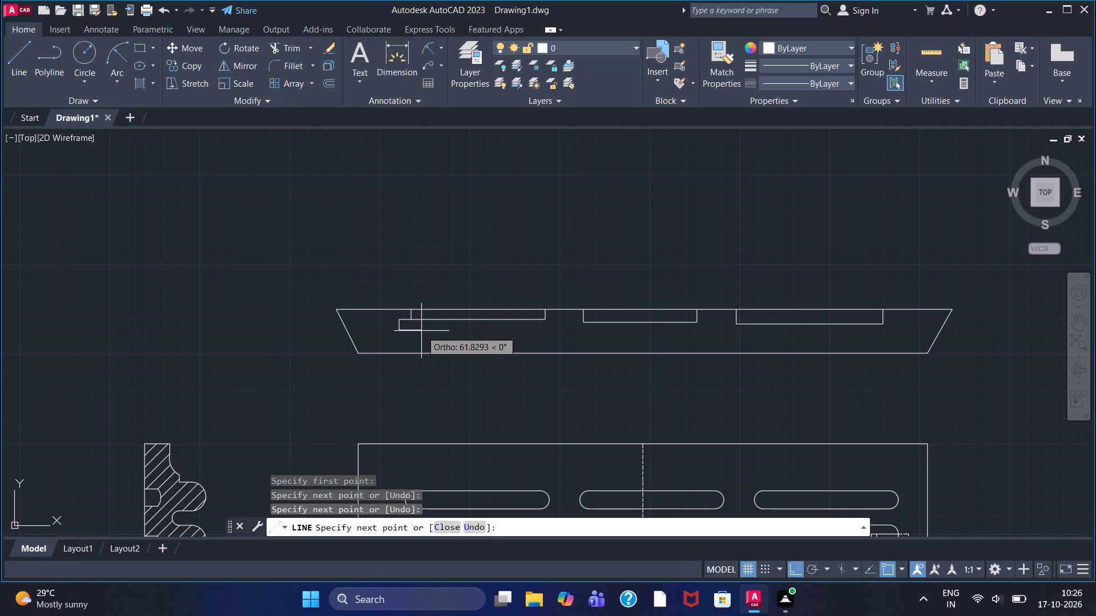
click(418, 331)
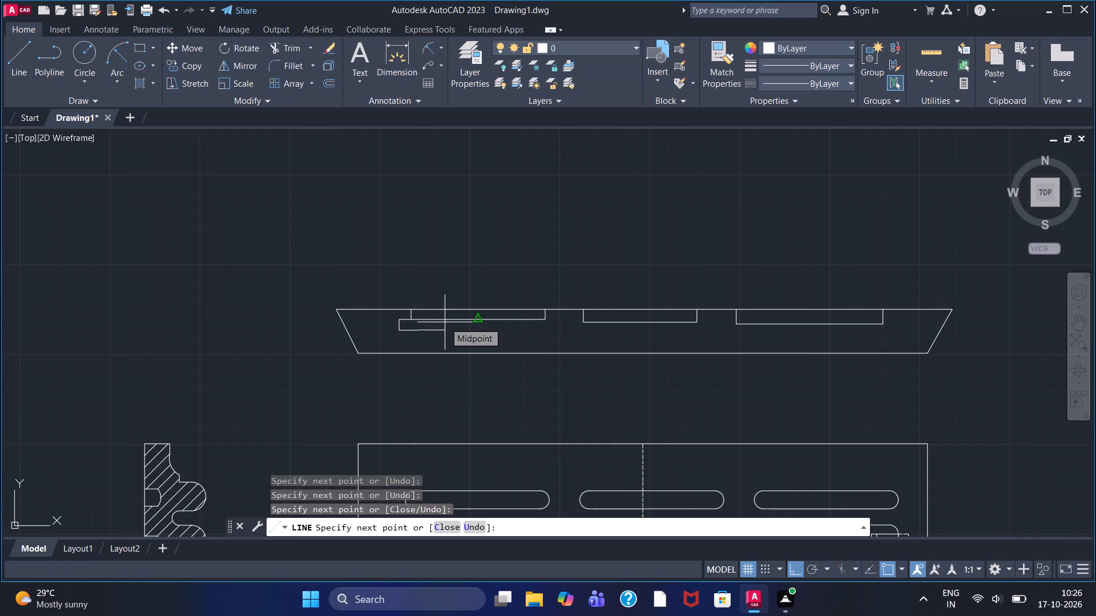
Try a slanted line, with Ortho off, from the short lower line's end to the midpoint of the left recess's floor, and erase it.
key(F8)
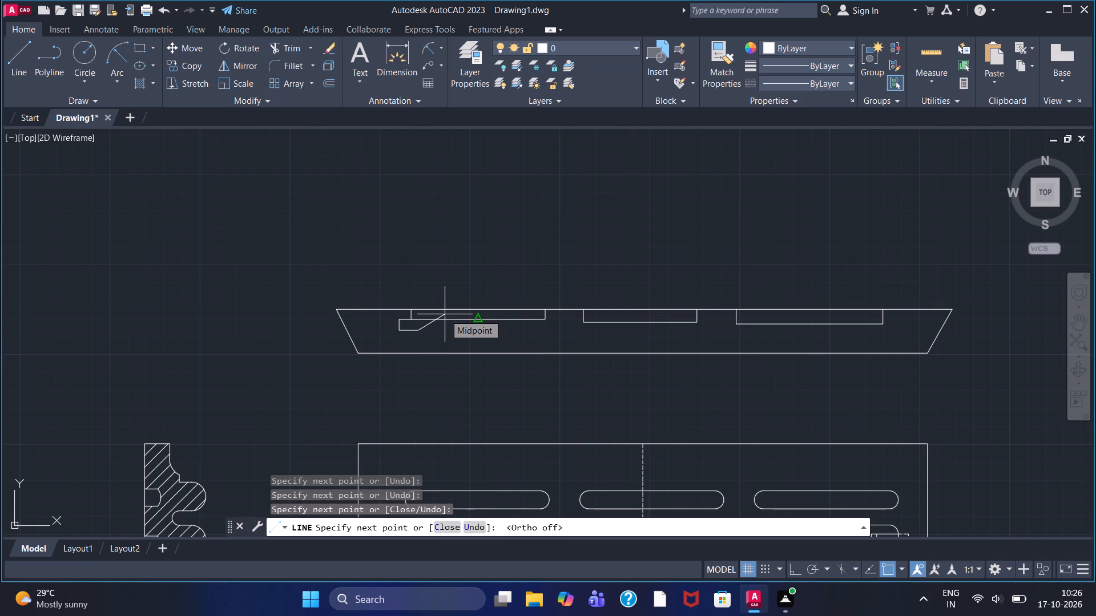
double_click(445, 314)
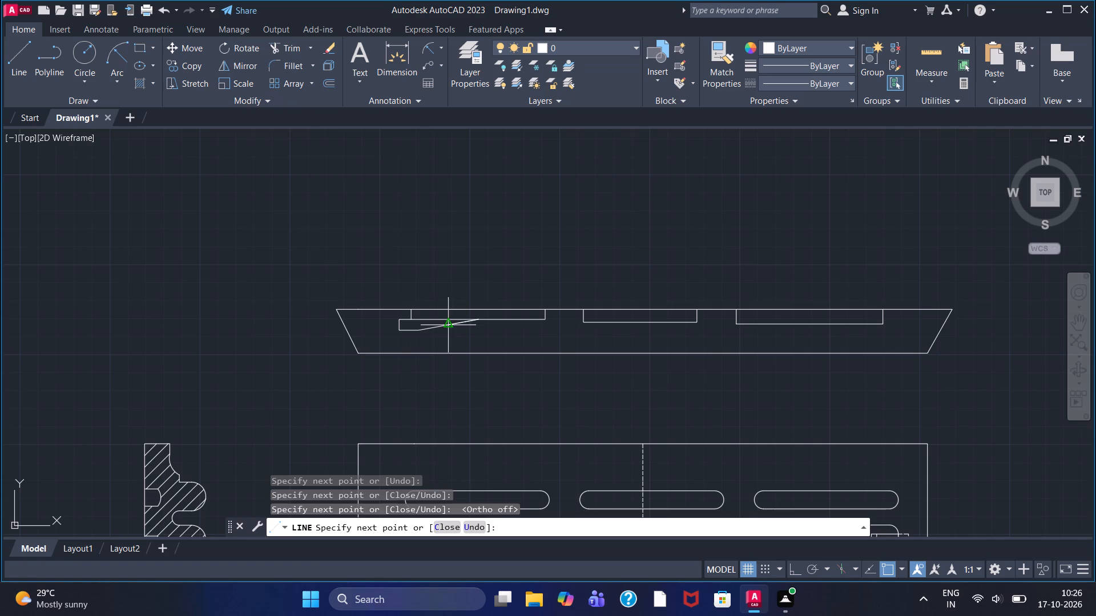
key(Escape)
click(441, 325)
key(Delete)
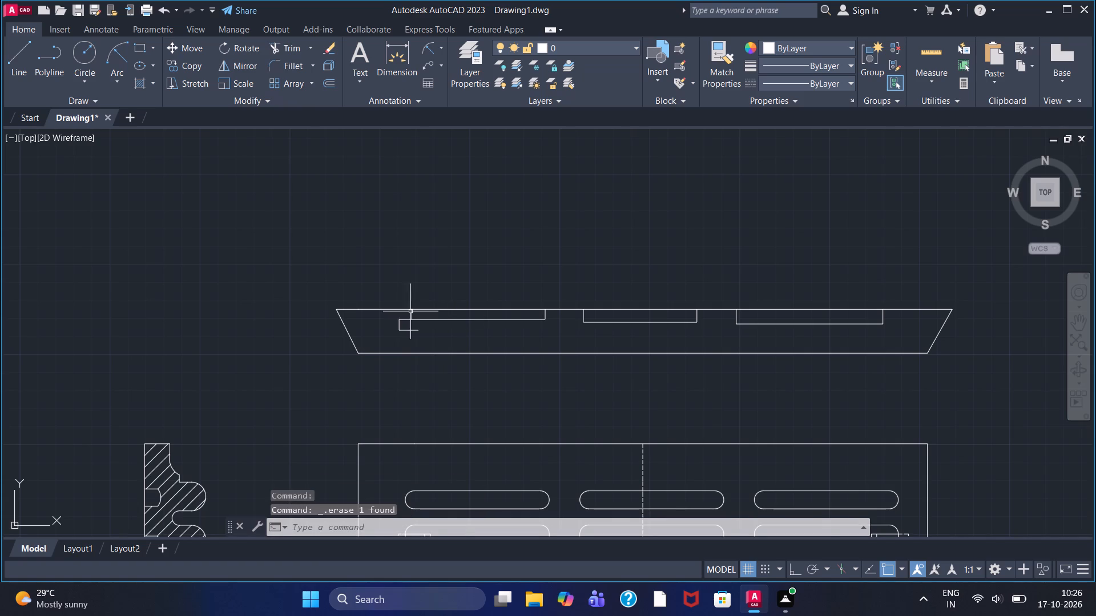
Draw a slanted line from the short lower line's right end up to just past the left recess's floor.
double_click(6, 65)
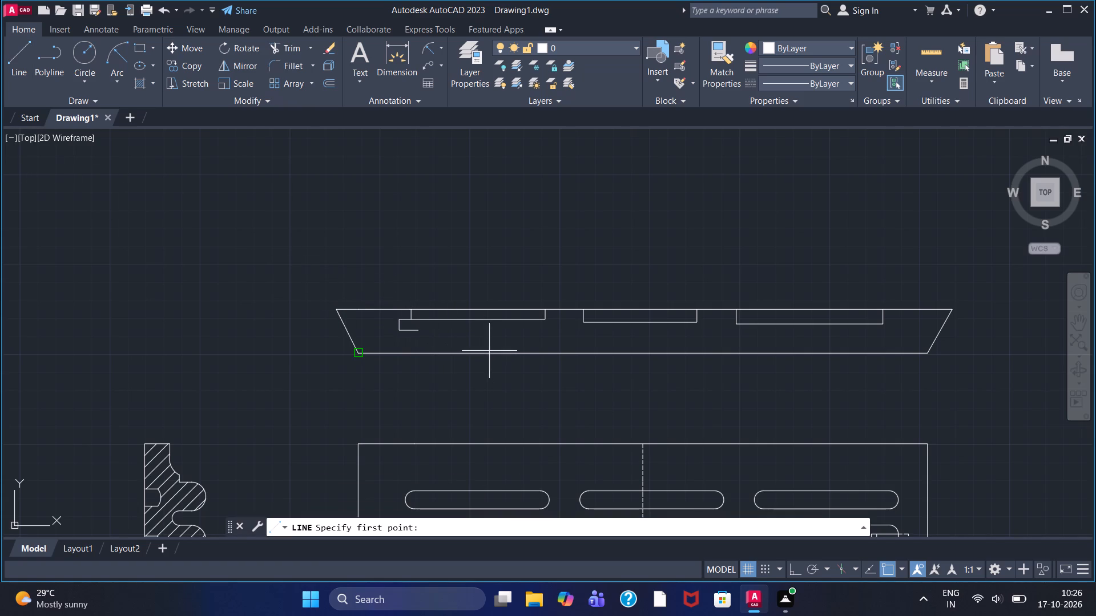
scroll(457, 331, up, 3)
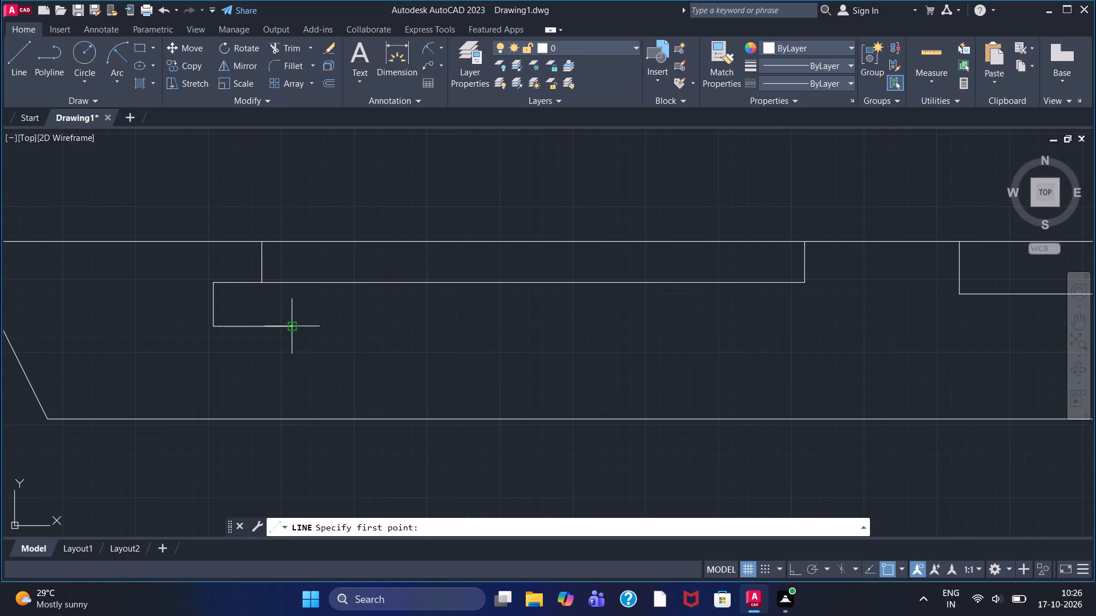
click(295, 324)
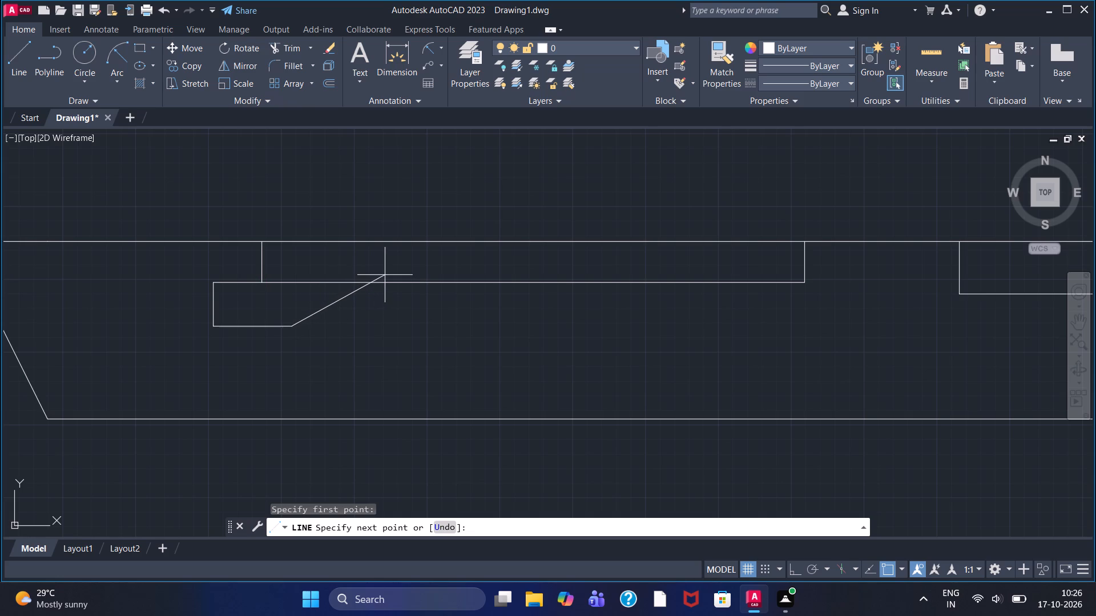
click(385, 275)
right_click(432, 268)
double_click(440, 273)
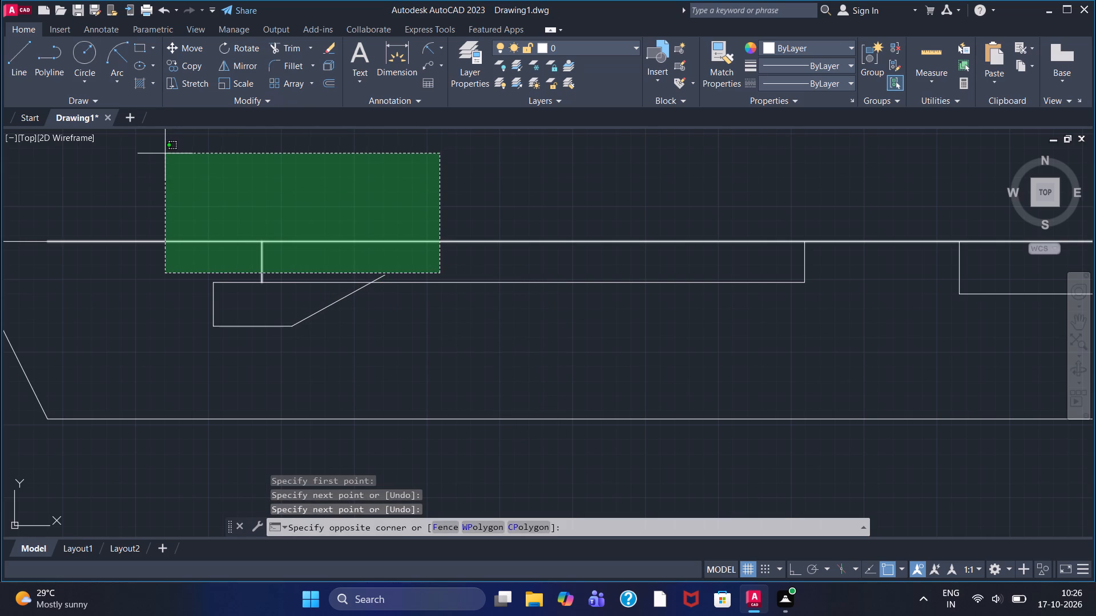
Trim the slanted line's end that projects above the left recess's floor.
key(Escape)
click(279, 44)
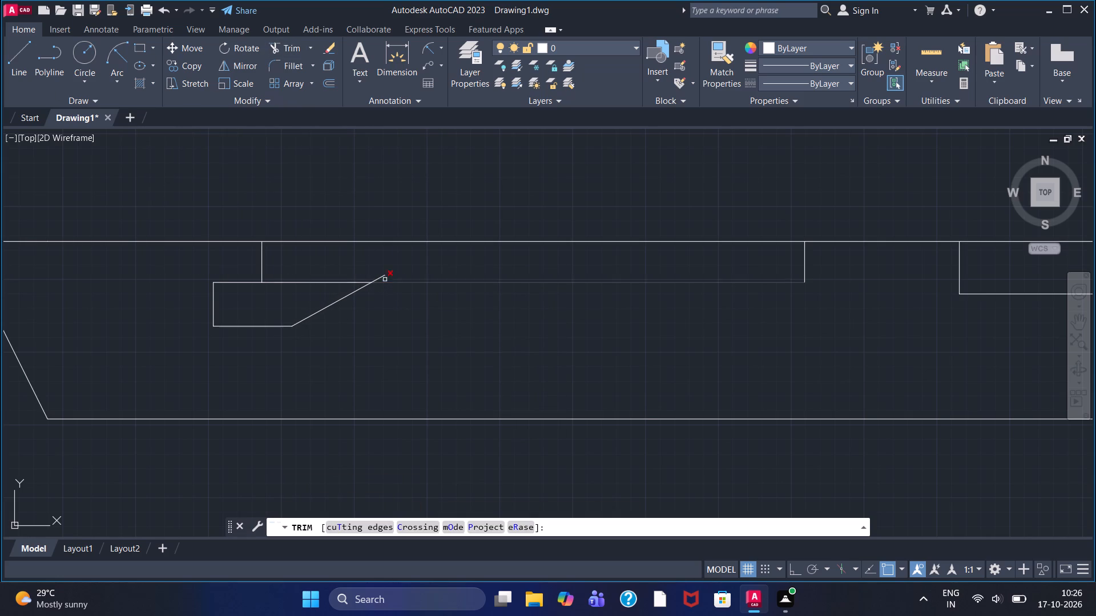
click(384, 277)
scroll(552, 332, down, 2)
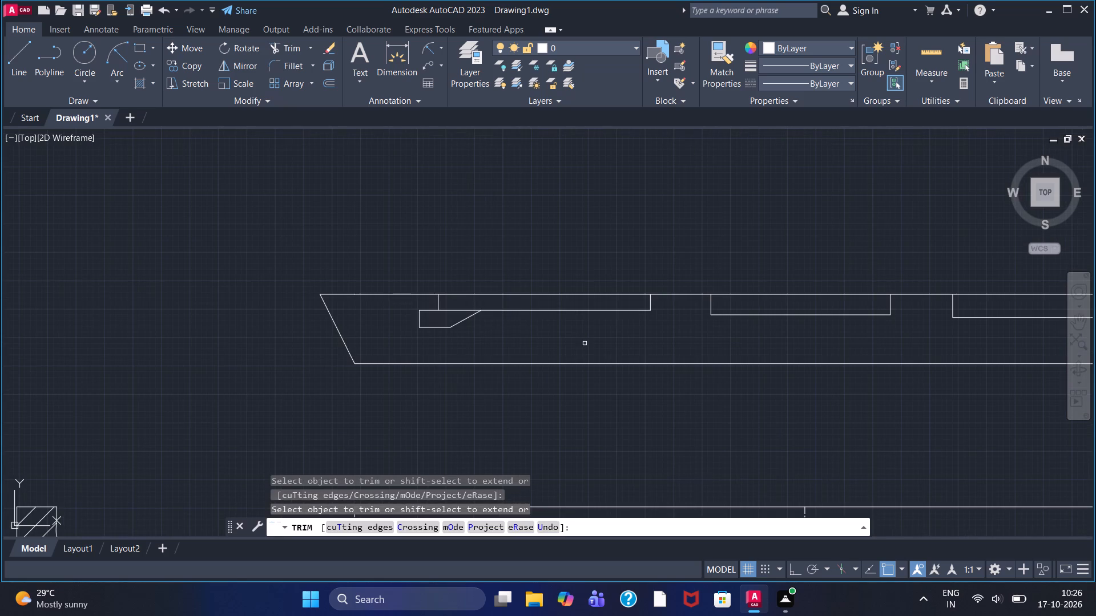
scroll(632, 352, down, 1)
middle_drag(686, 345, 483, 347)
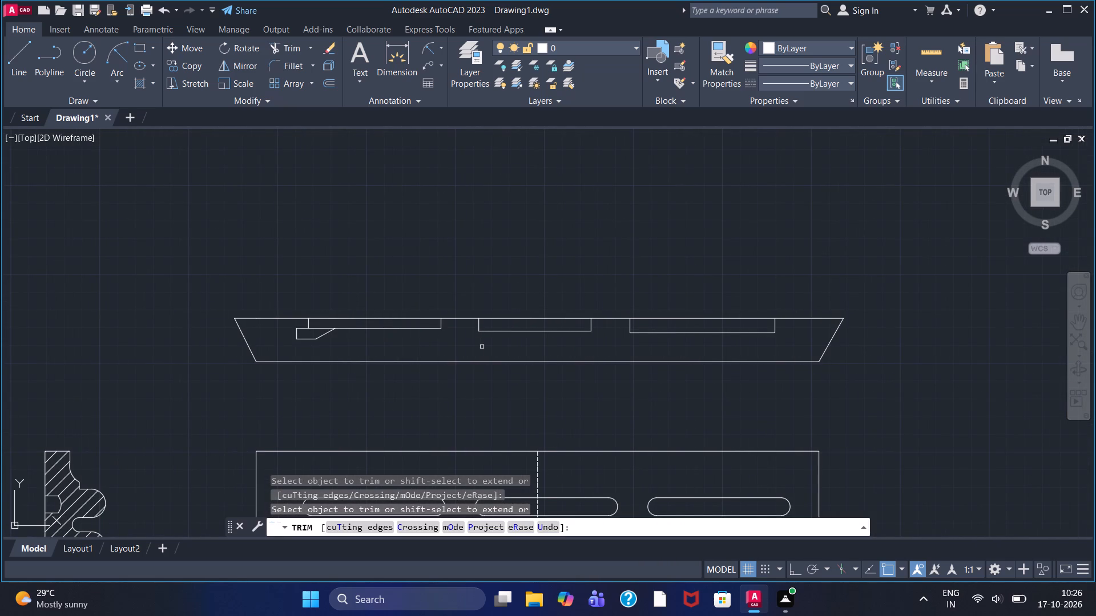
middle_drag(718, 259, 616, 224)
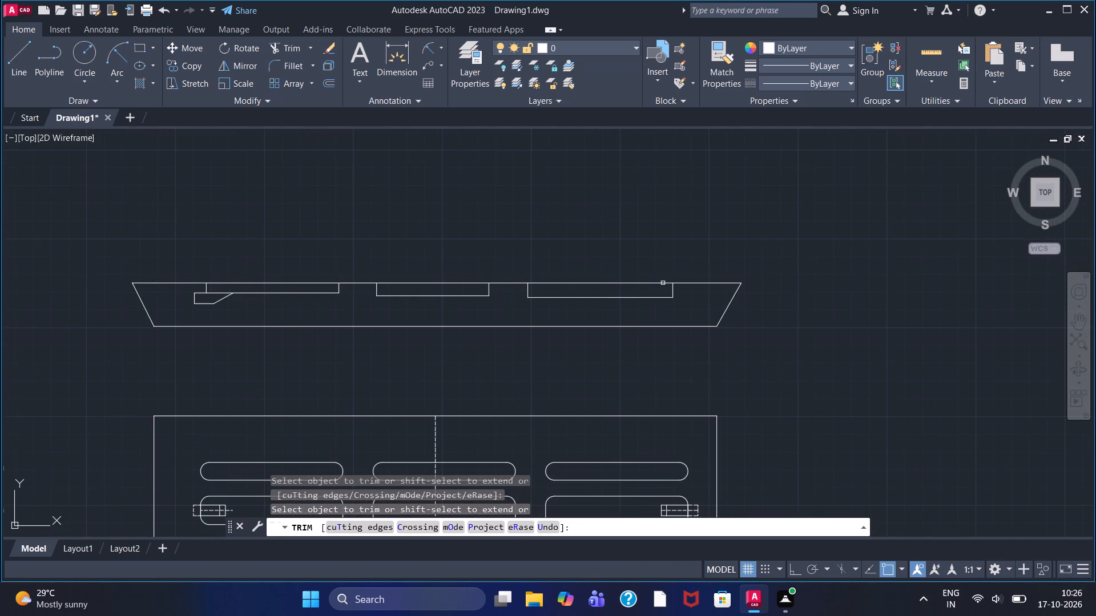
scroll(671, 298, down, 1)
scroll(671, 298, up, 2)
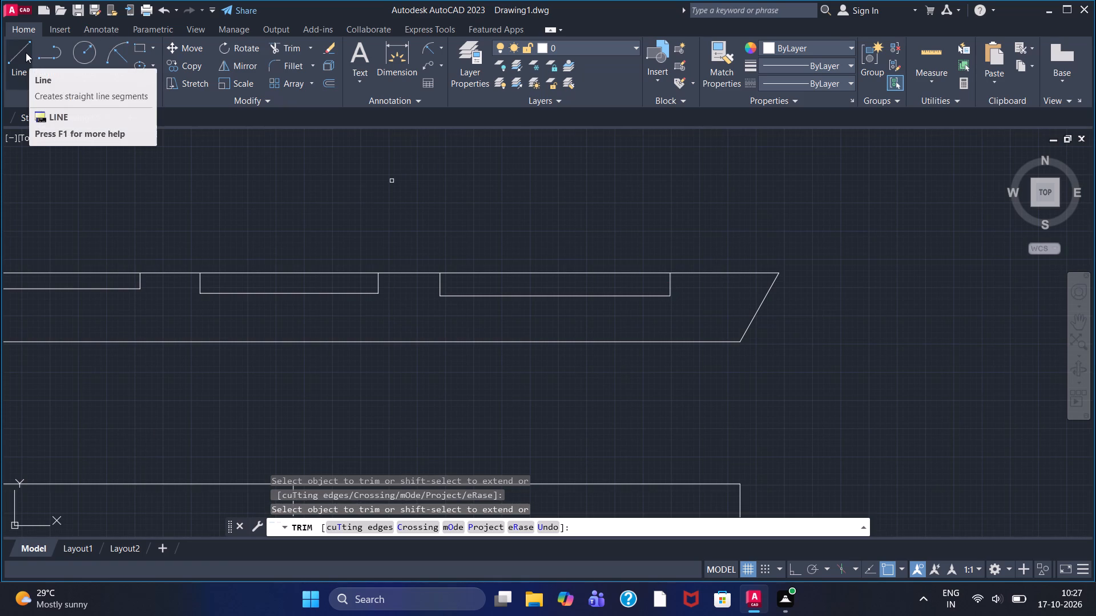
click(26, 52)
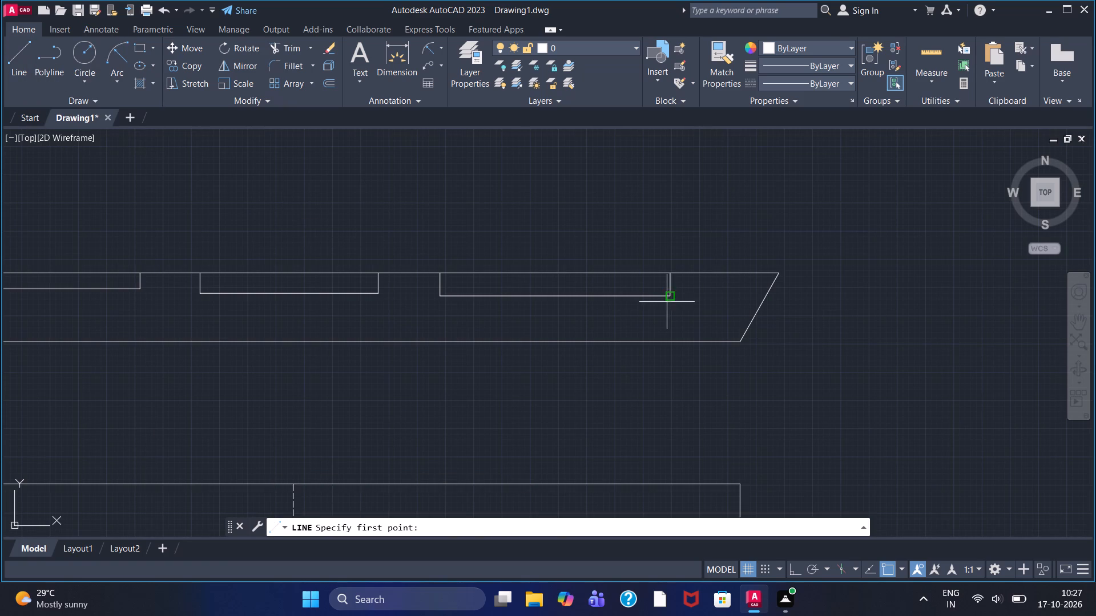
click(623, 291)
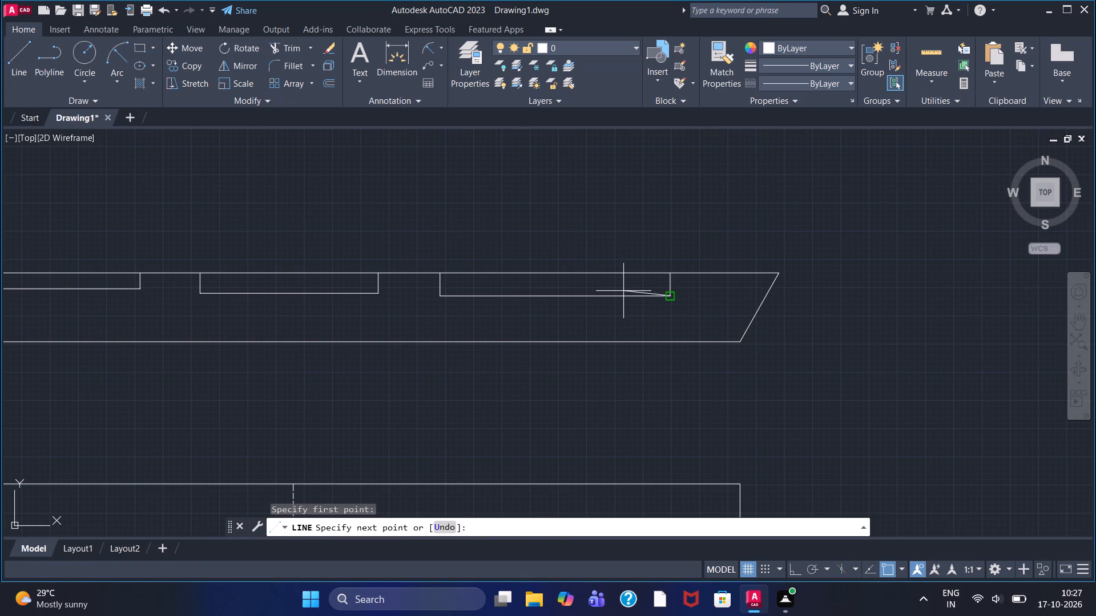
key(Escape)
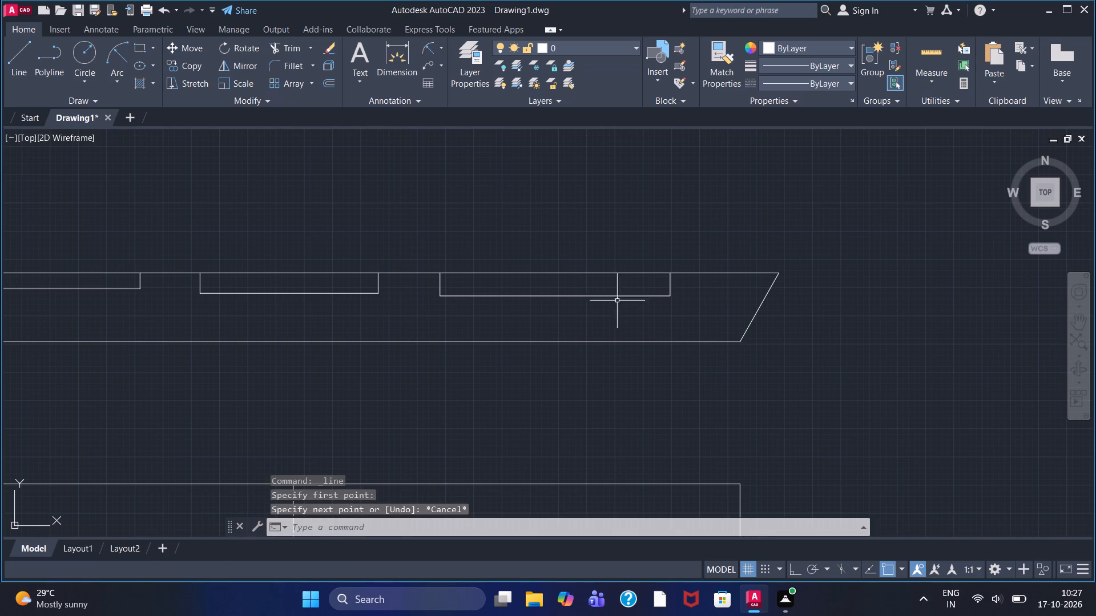
With Ortho on, draw from the right recess's lower-right corner about 43 units right, about 23 units down, and a short line back left.
click(25, 64)
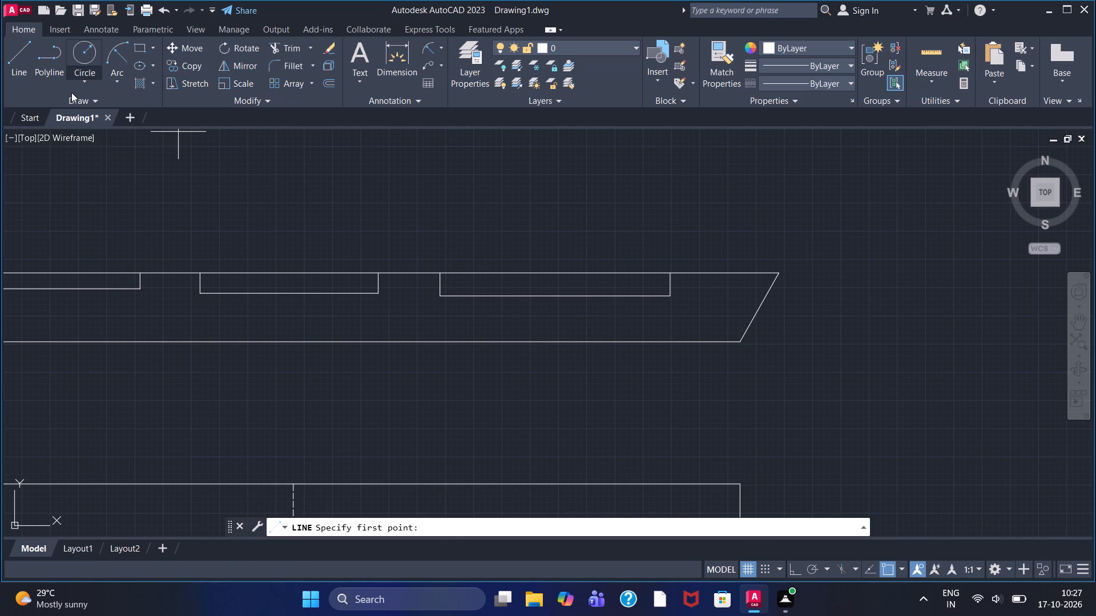
key(F8)
click(15, 62)
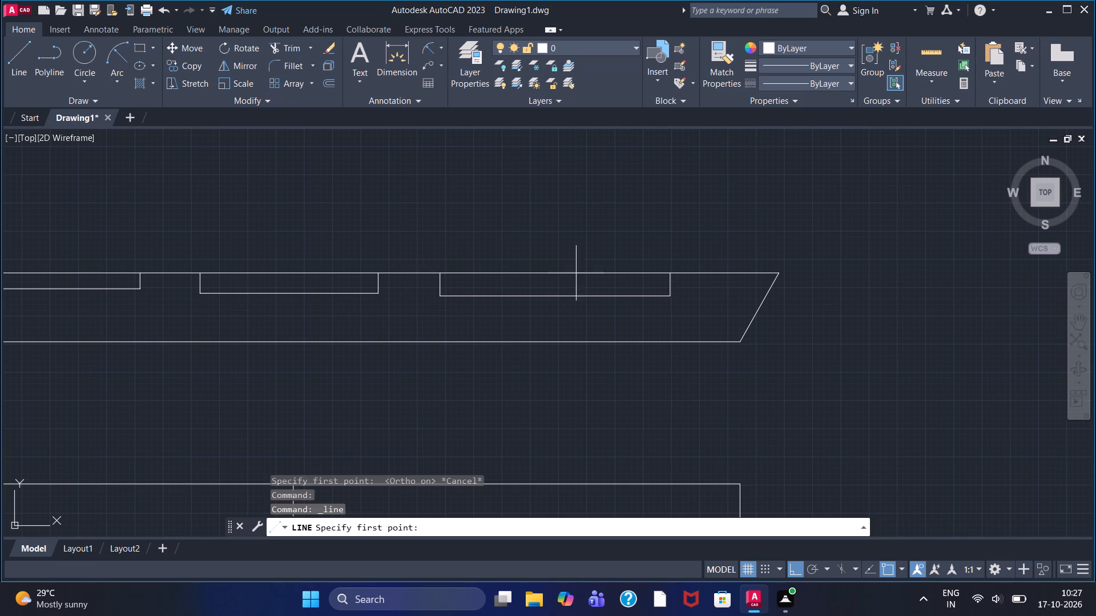
click(666, 295)
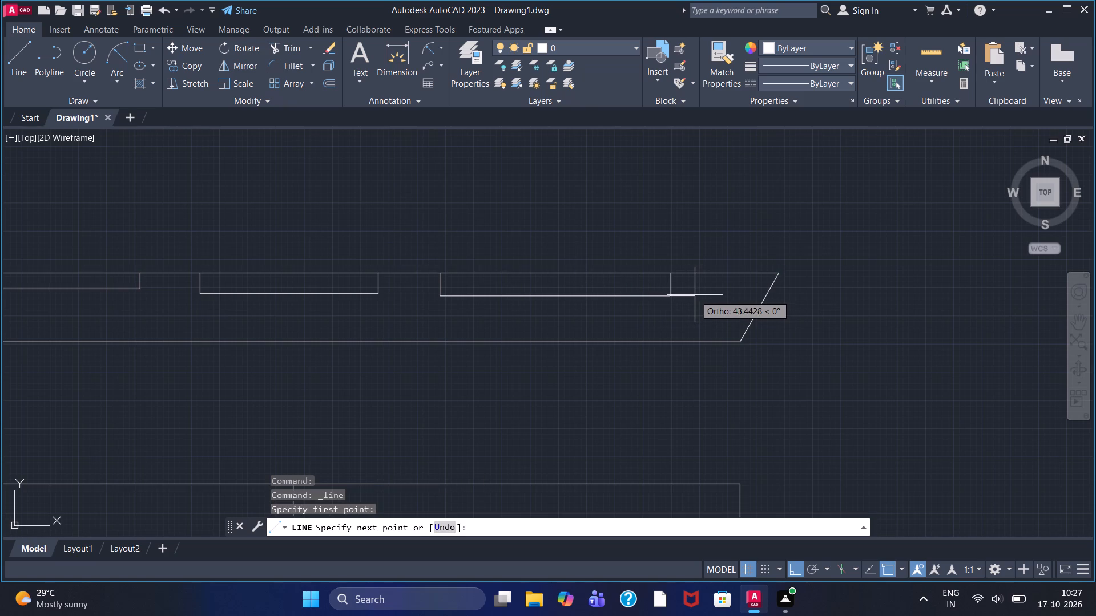
click(695, 295)
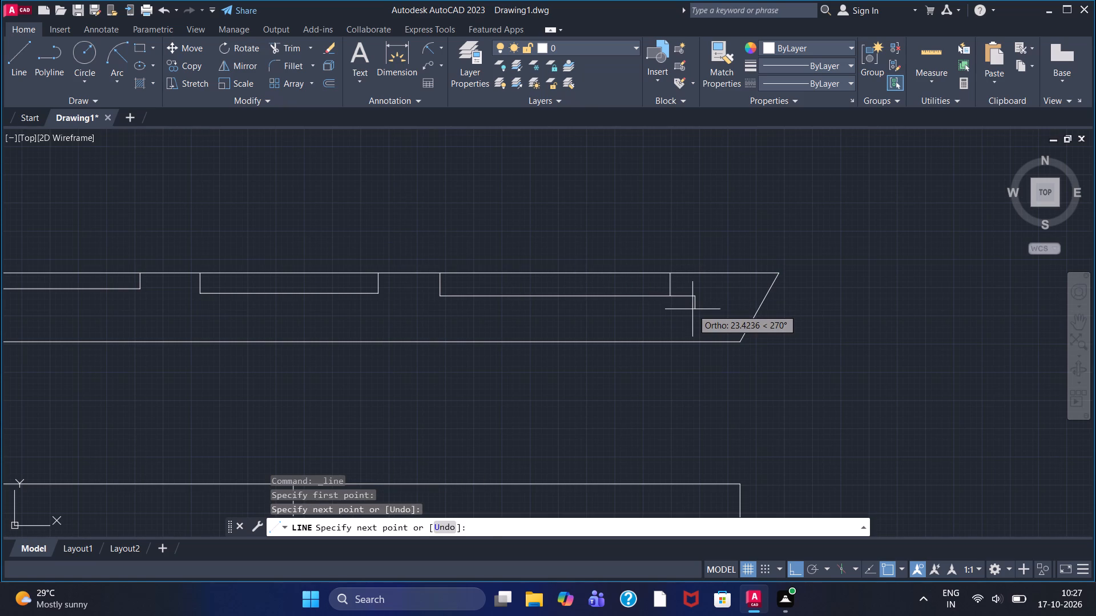
click(692, 309)
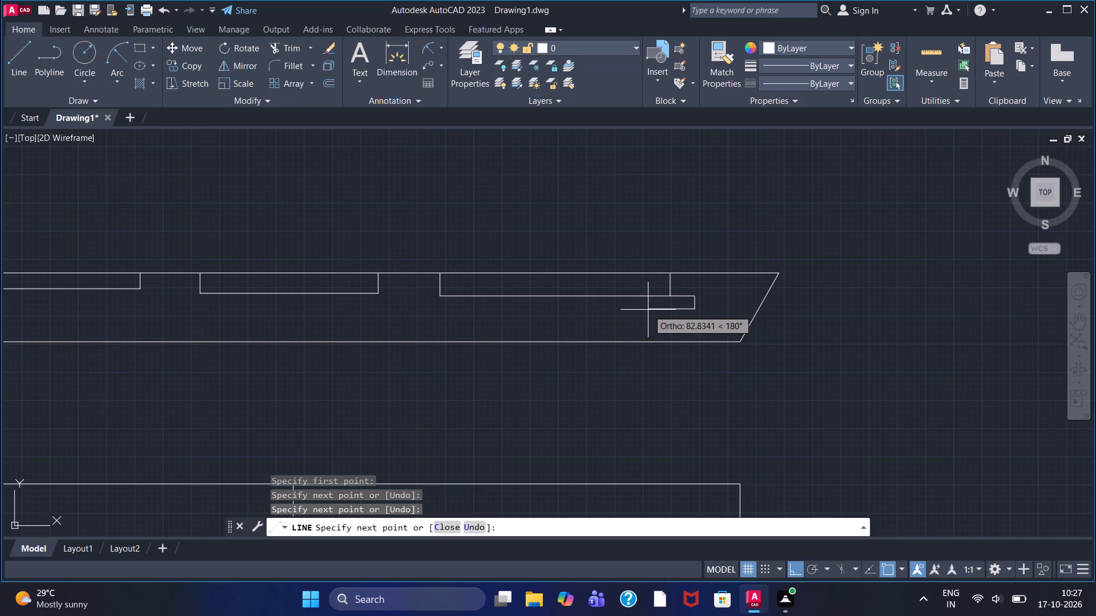
click(656, 309)
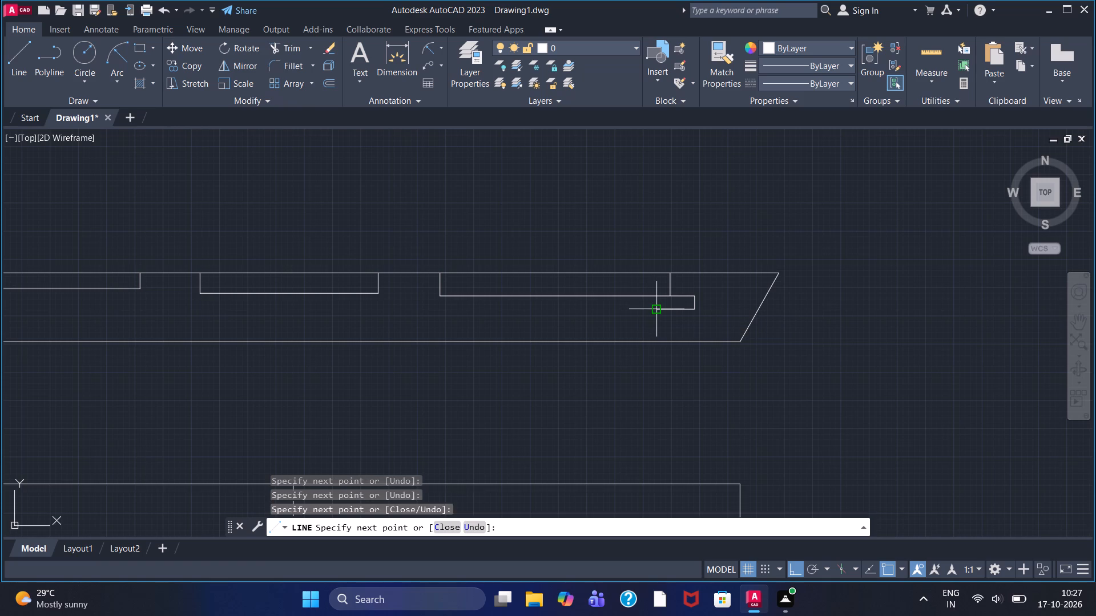
With Ortho off, draw a slanted line from the short lower line's left end up to just past the right recess's floor.
key(F8)
double_click(624, 289)
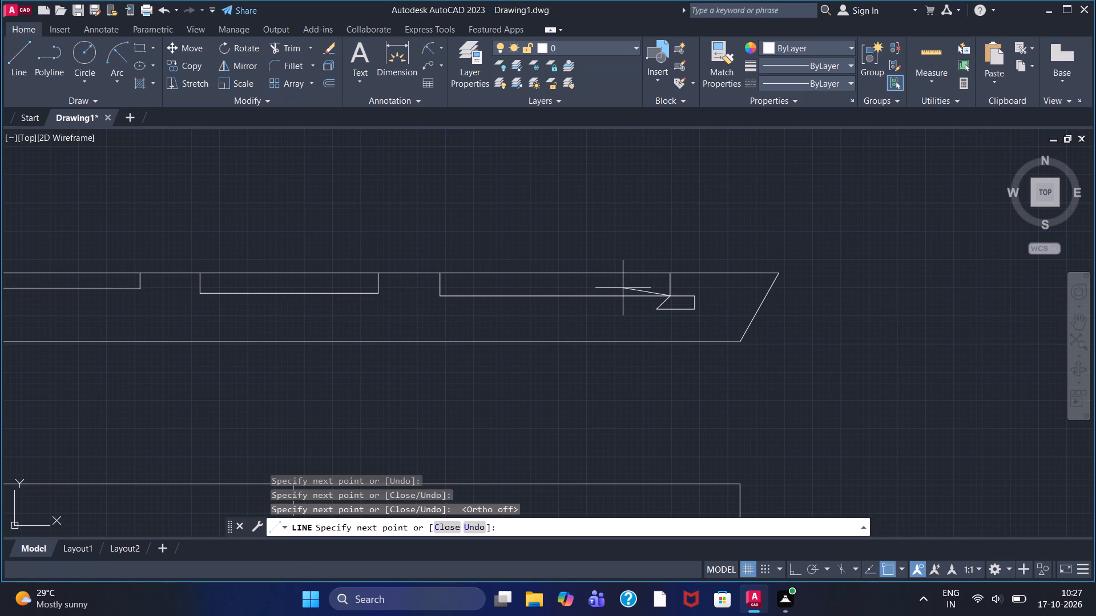
key(ctrl+z)
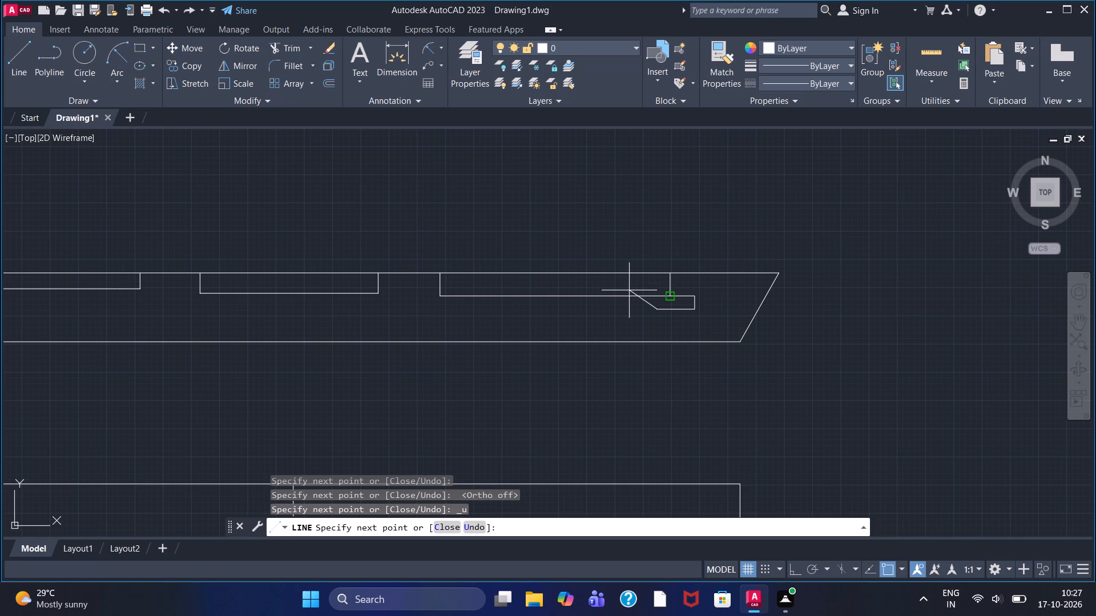
scroll(631, 290, up, 3)
click(622, 286)
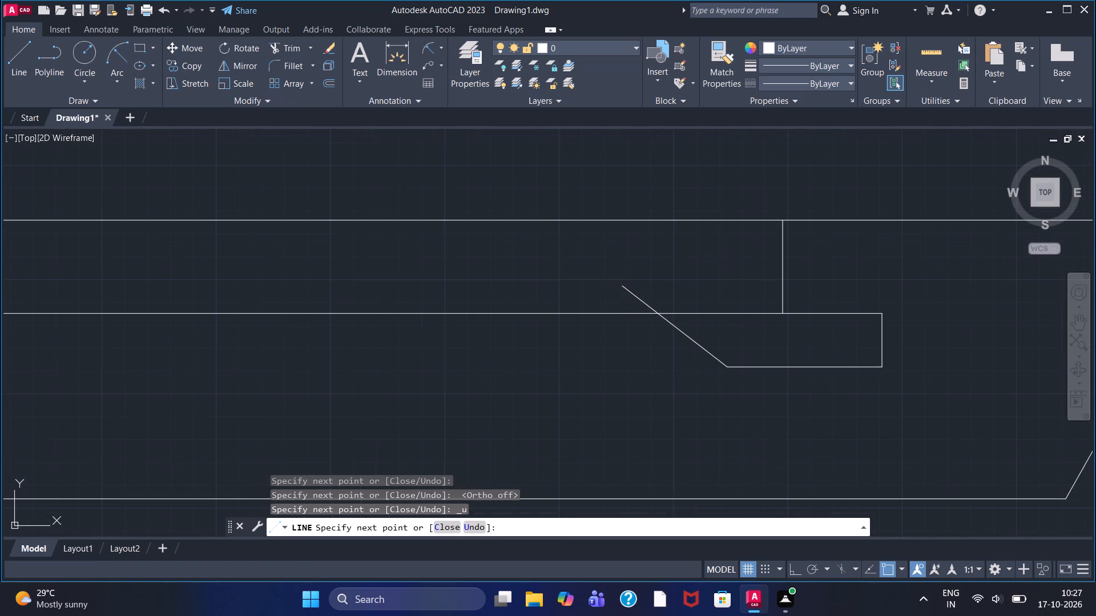
key(Escape)
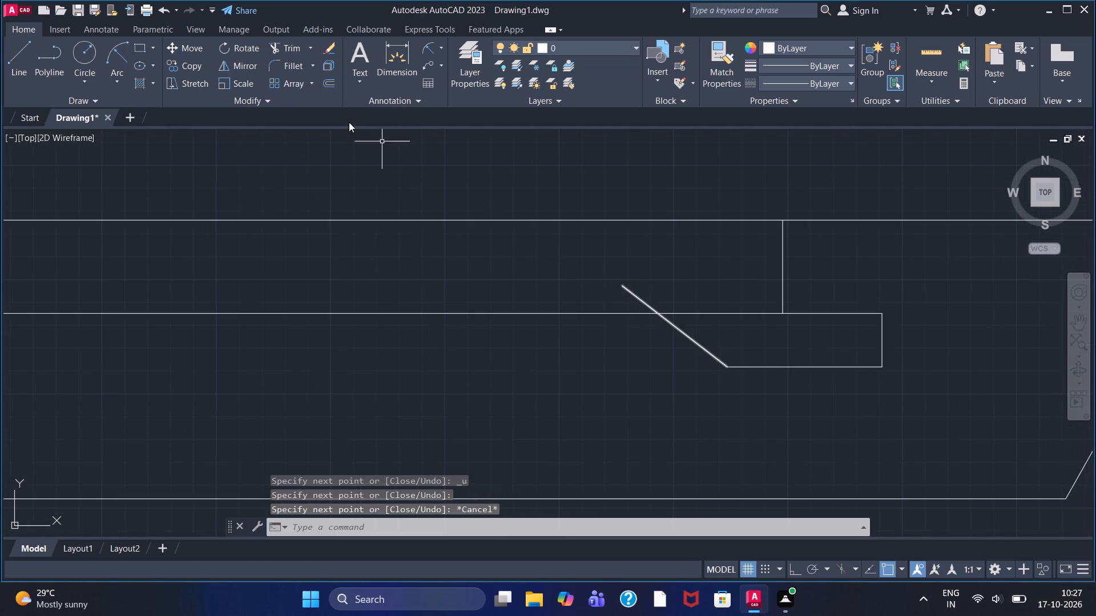
Trim the slanted line's end that projects above the right recess's floor.
click(287, 50)
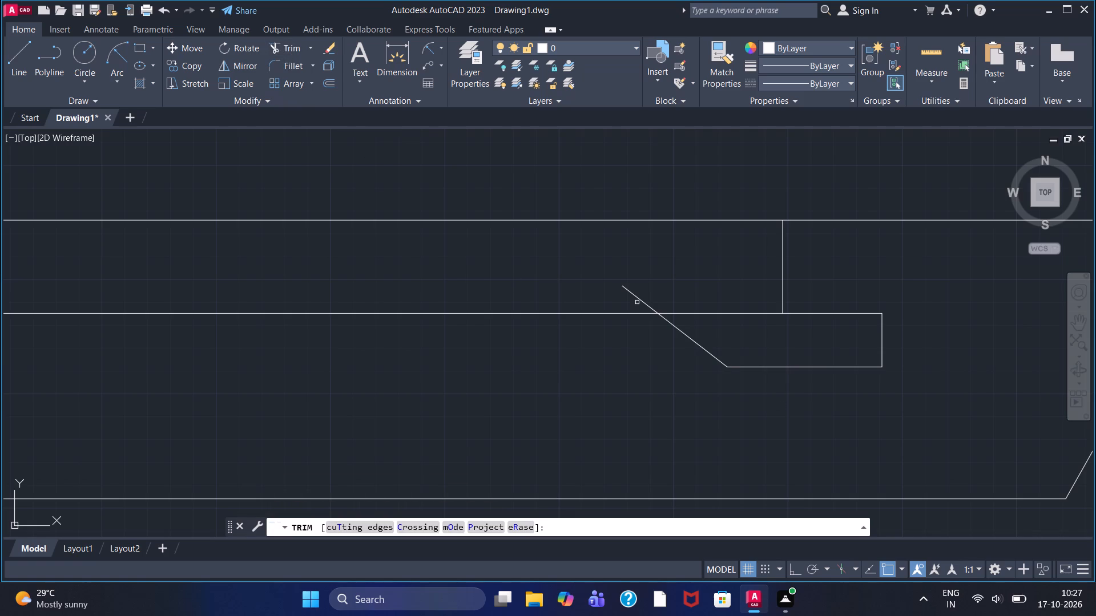
click(640, 301)
With a dashed ACAD linetype and Ortho on, draw a vertical line from the middle recess's top edge to below the narrow view's bottom edge.
scroll(801, 378, down, 2)
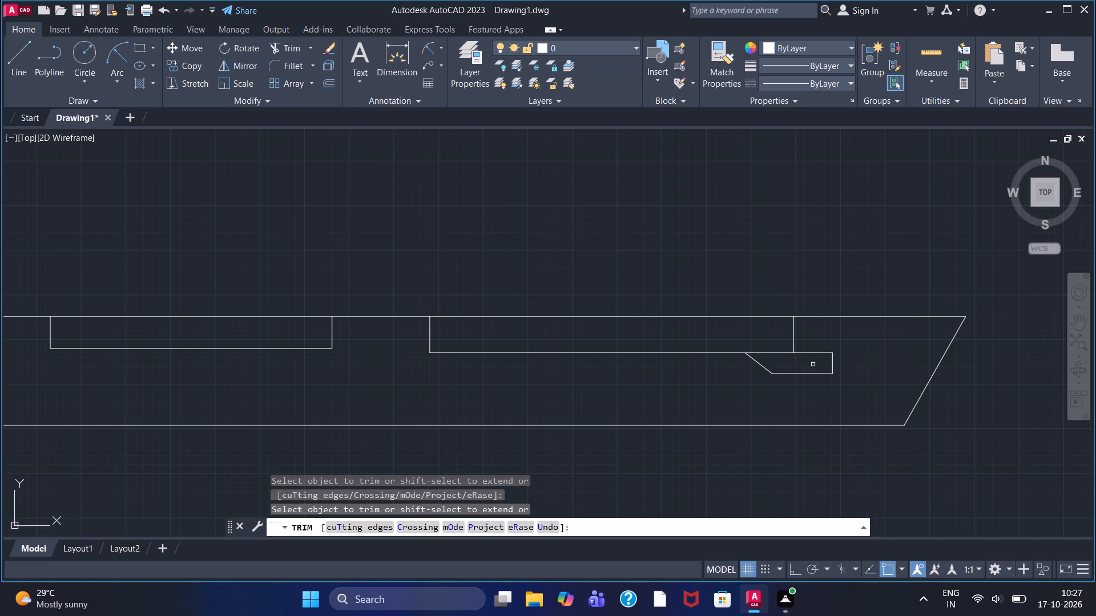
scroll(813, 383, down, 2)
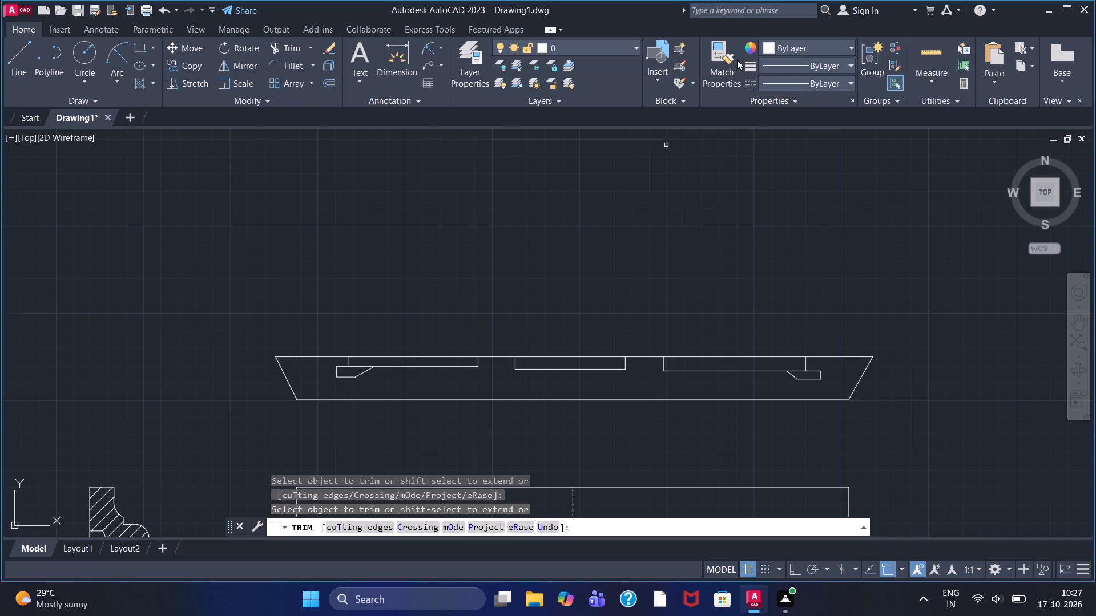
click(783, 82)
click(805, 138)
click(15, 59)
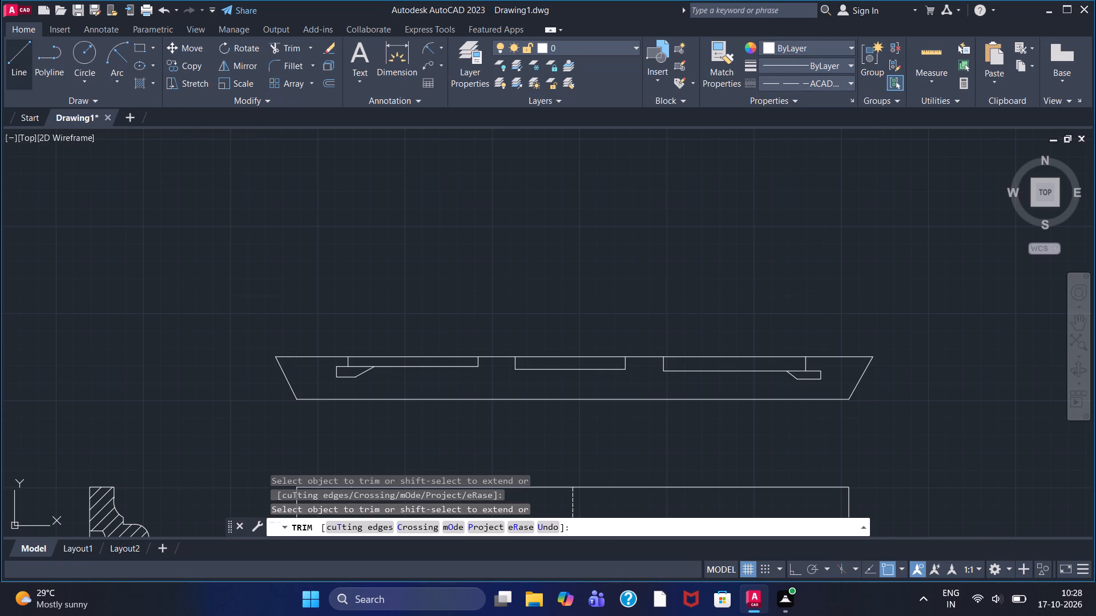
click(586, 354)
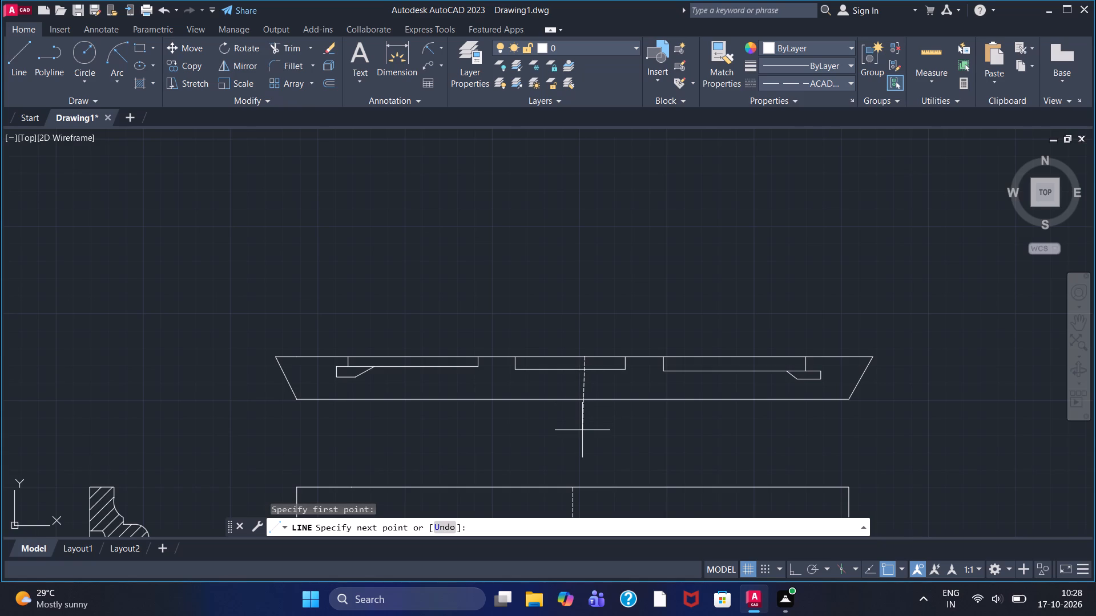
key(F8)
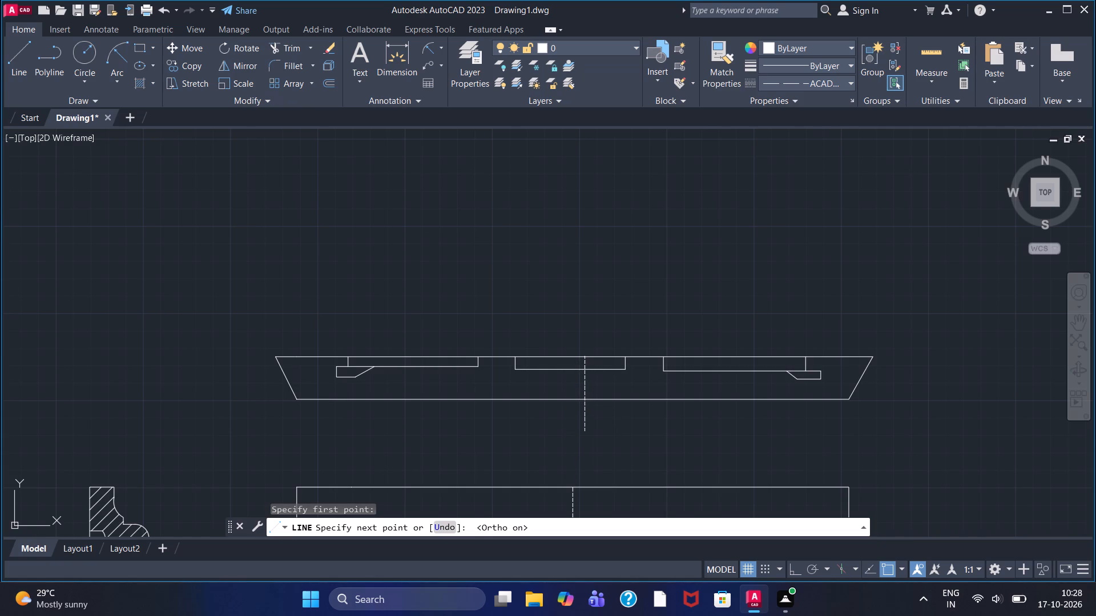
double_click(587, 431)
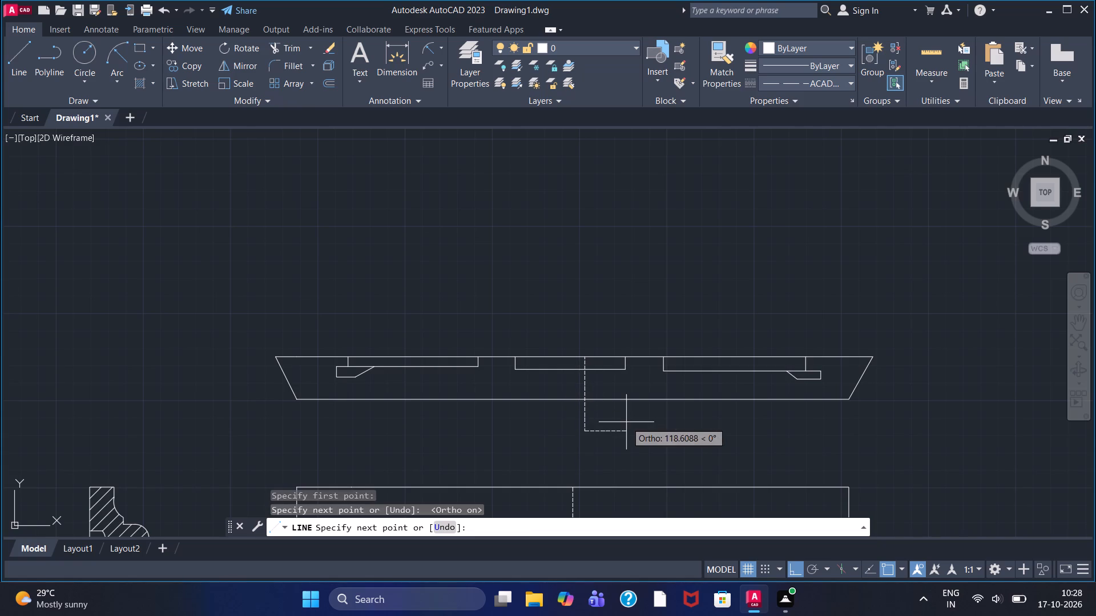
right_click(626, 422)
click(657, 270)
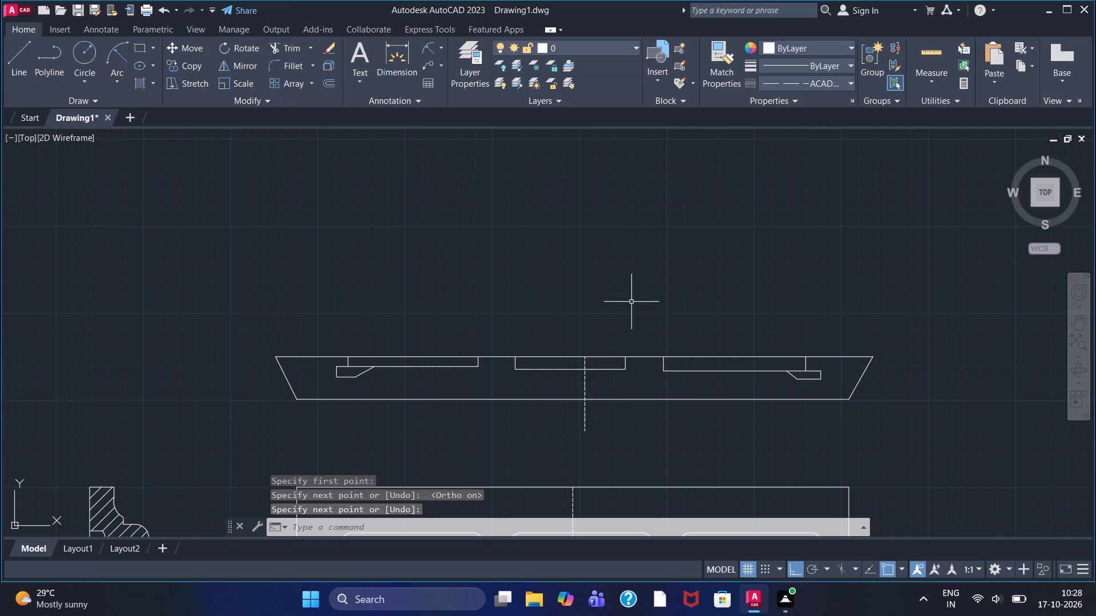
Trim the part of the dashed vertical line below the narrow view's bottom edge.
click(289, 46)
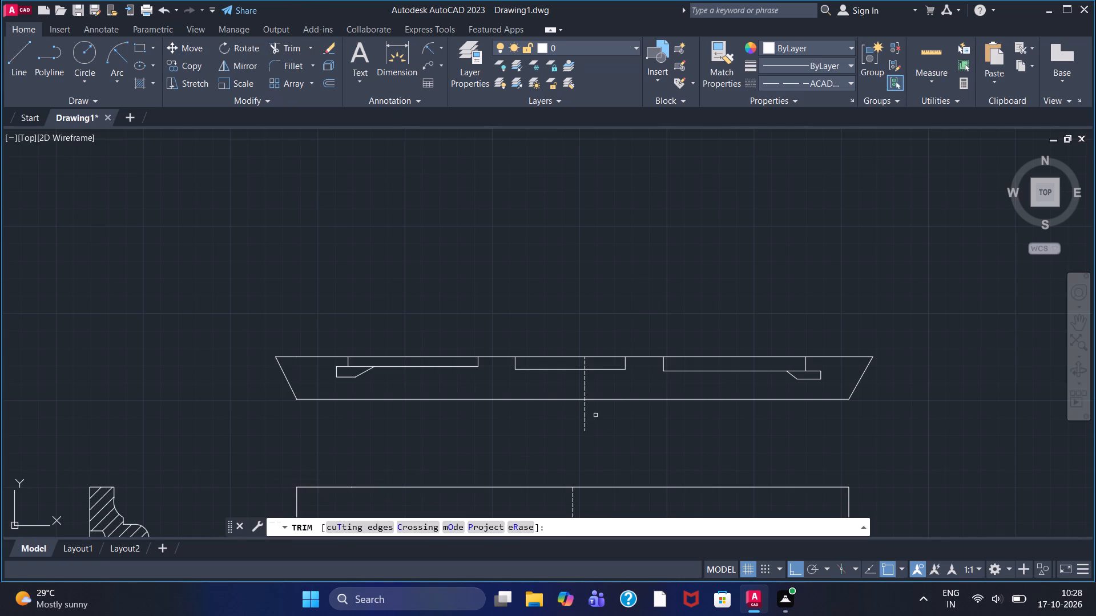
click(587, 420)
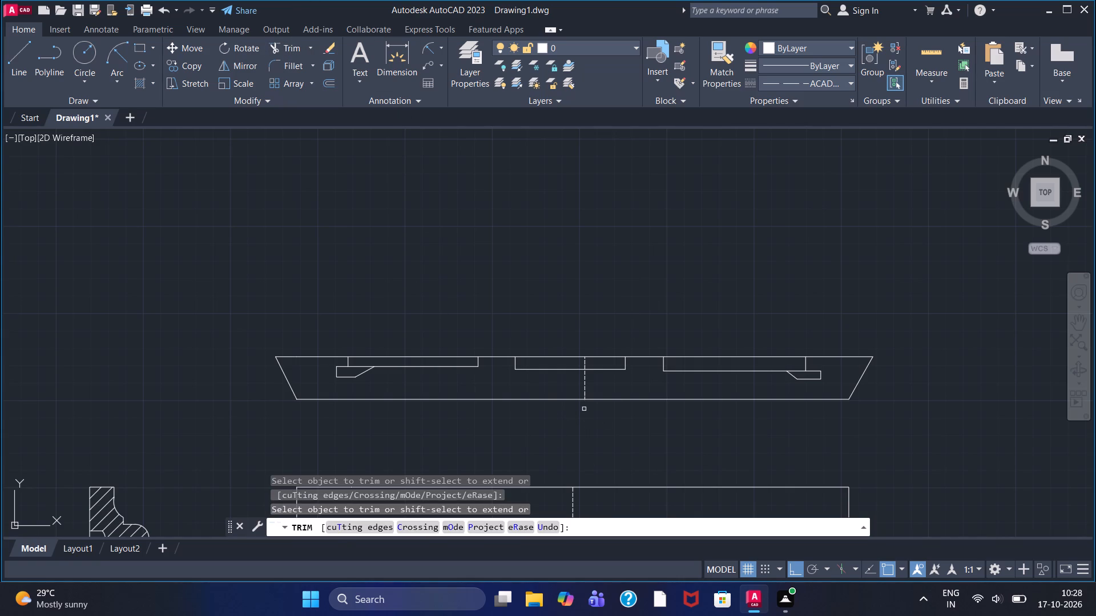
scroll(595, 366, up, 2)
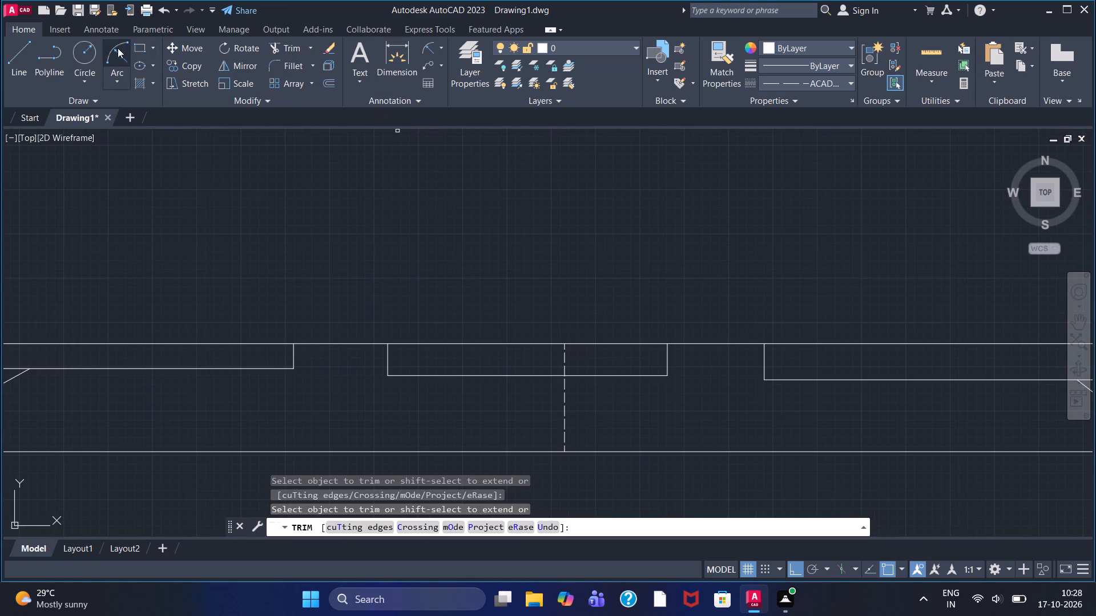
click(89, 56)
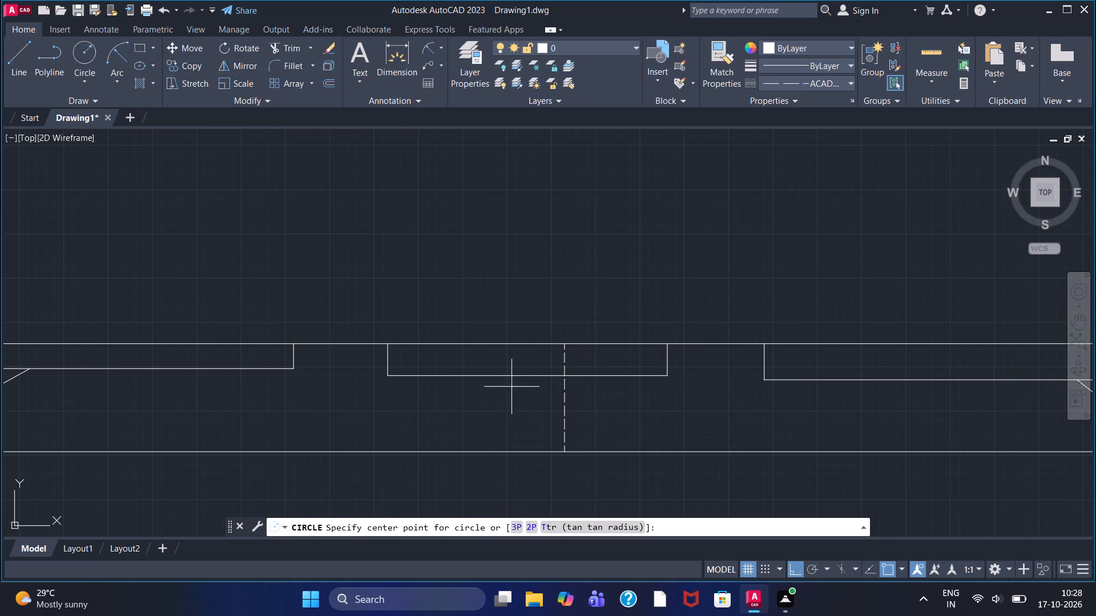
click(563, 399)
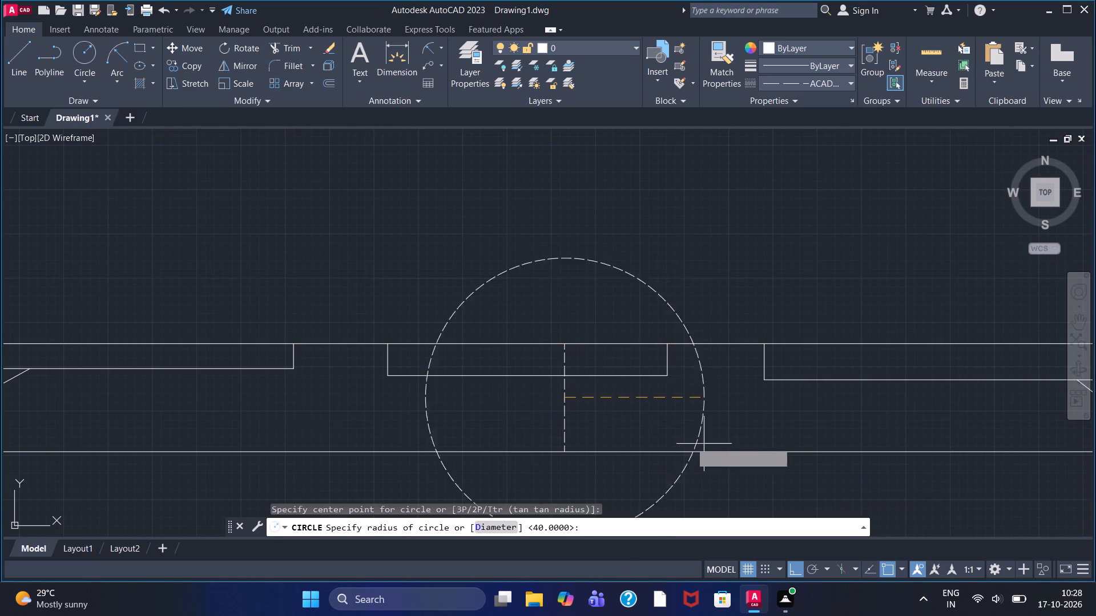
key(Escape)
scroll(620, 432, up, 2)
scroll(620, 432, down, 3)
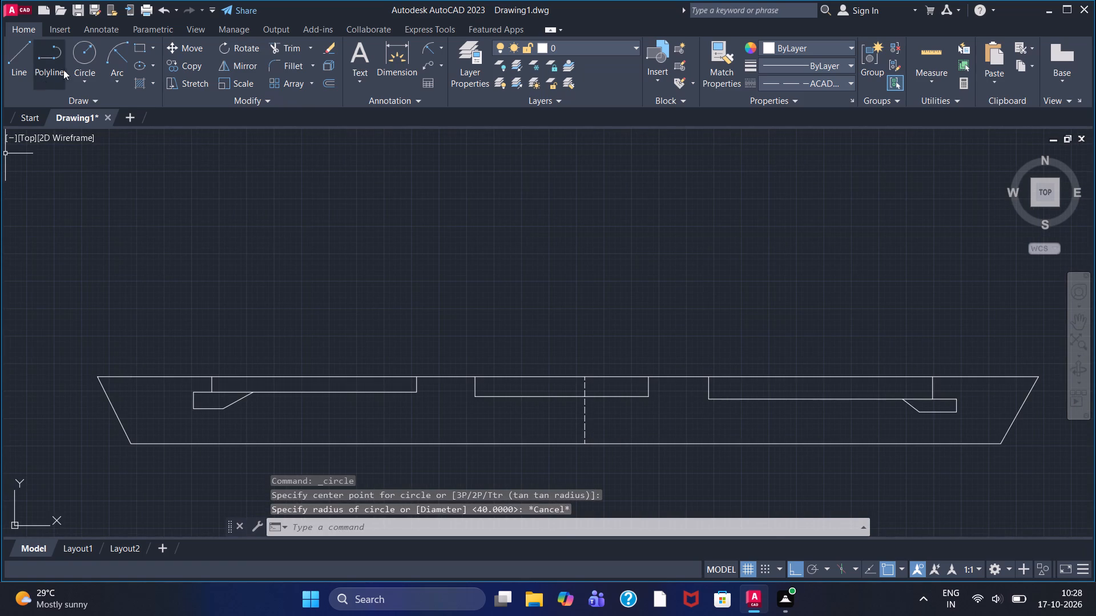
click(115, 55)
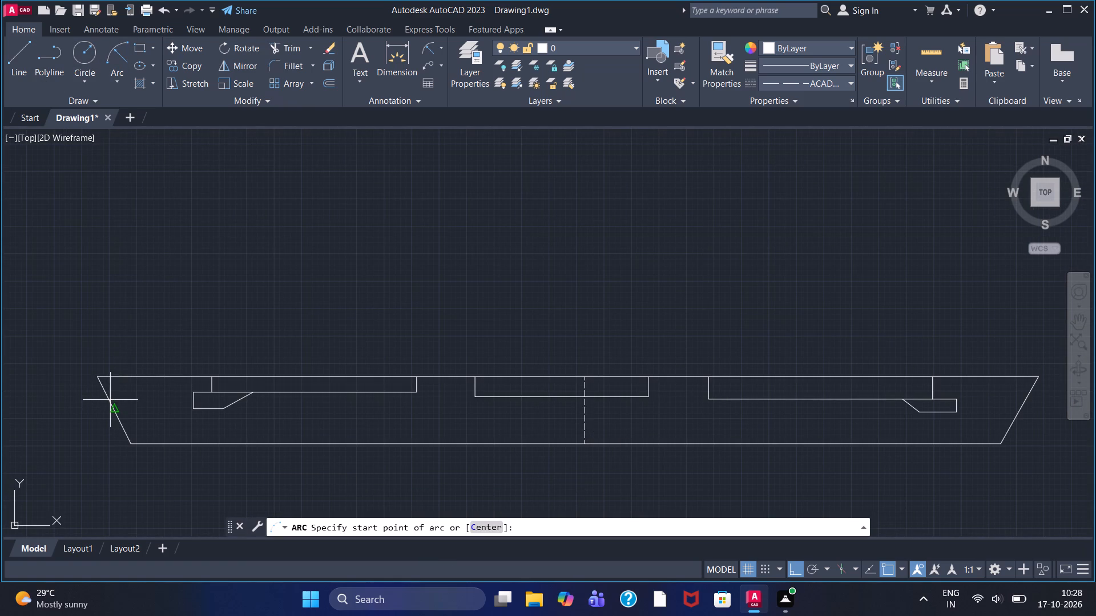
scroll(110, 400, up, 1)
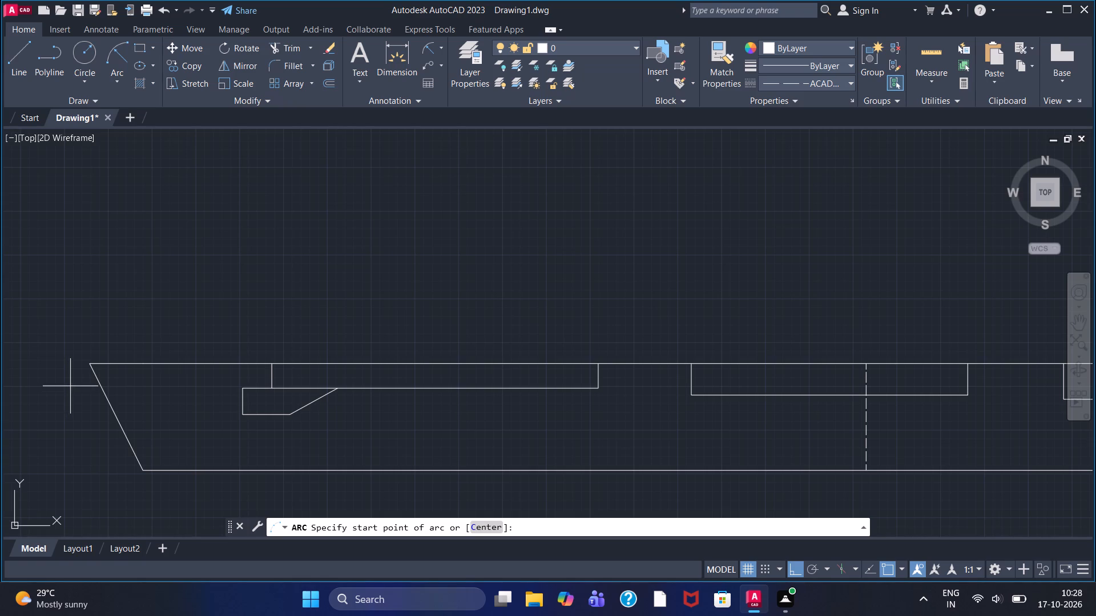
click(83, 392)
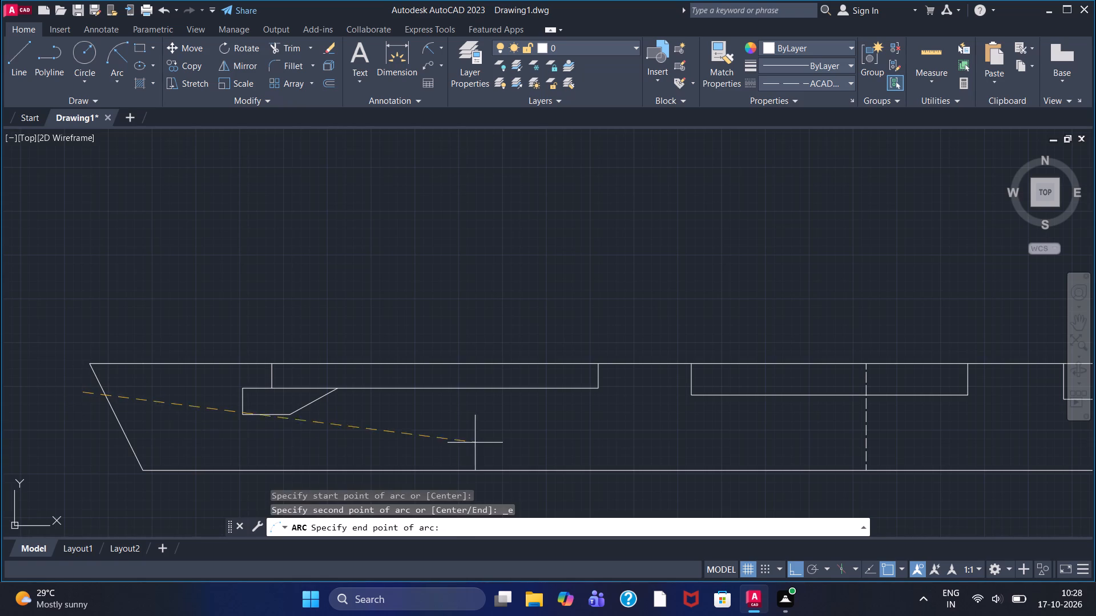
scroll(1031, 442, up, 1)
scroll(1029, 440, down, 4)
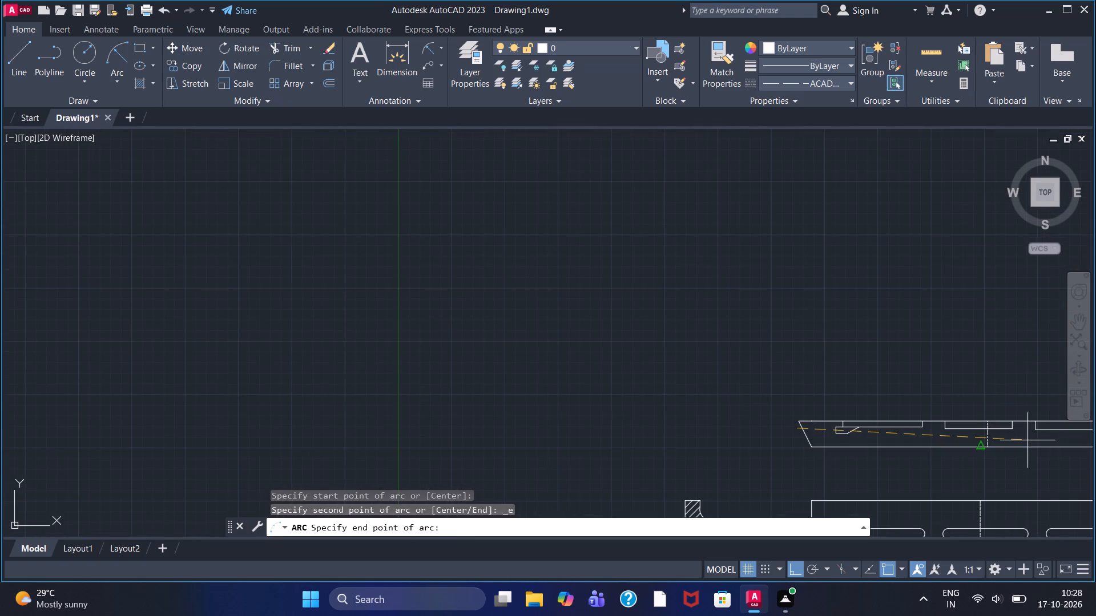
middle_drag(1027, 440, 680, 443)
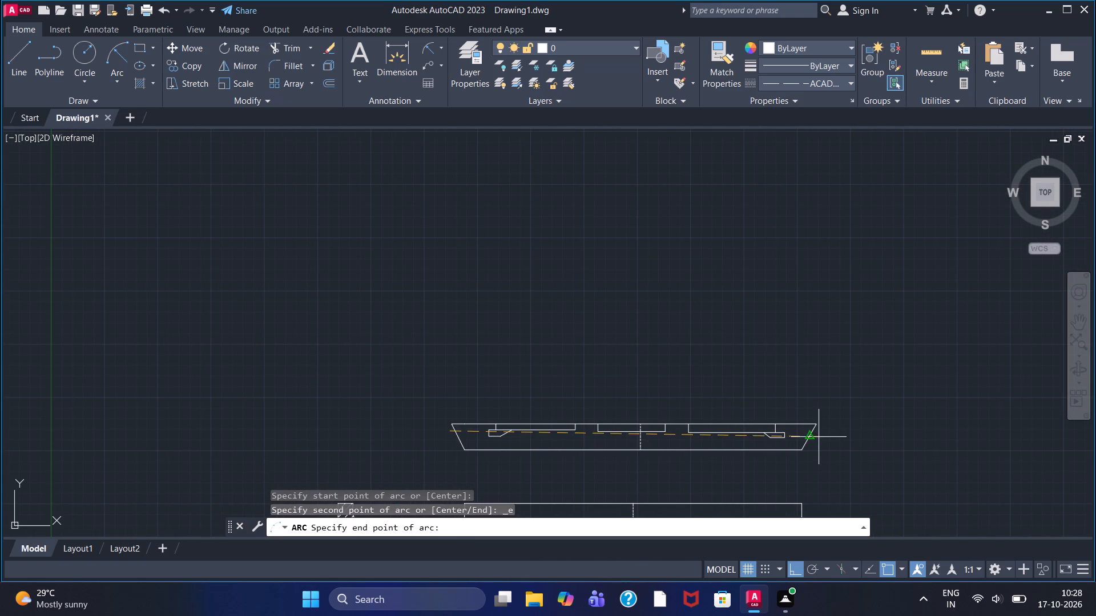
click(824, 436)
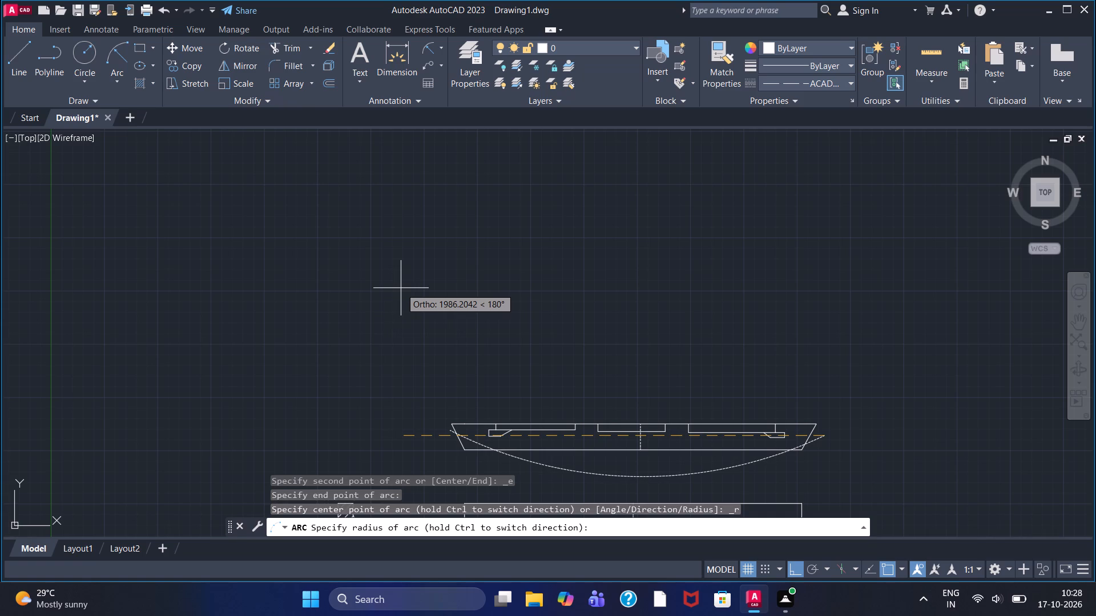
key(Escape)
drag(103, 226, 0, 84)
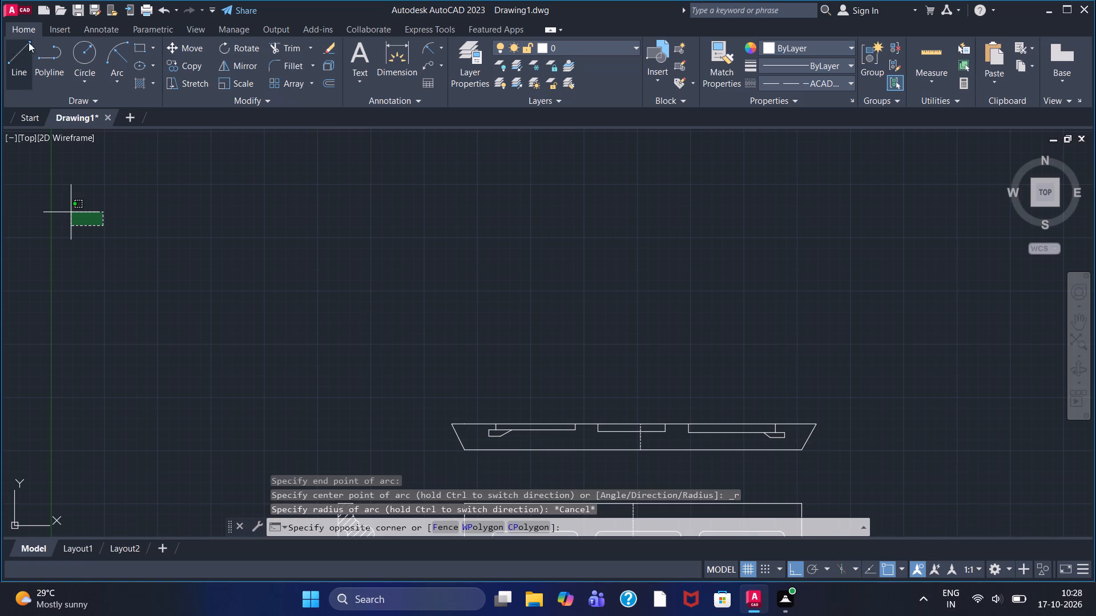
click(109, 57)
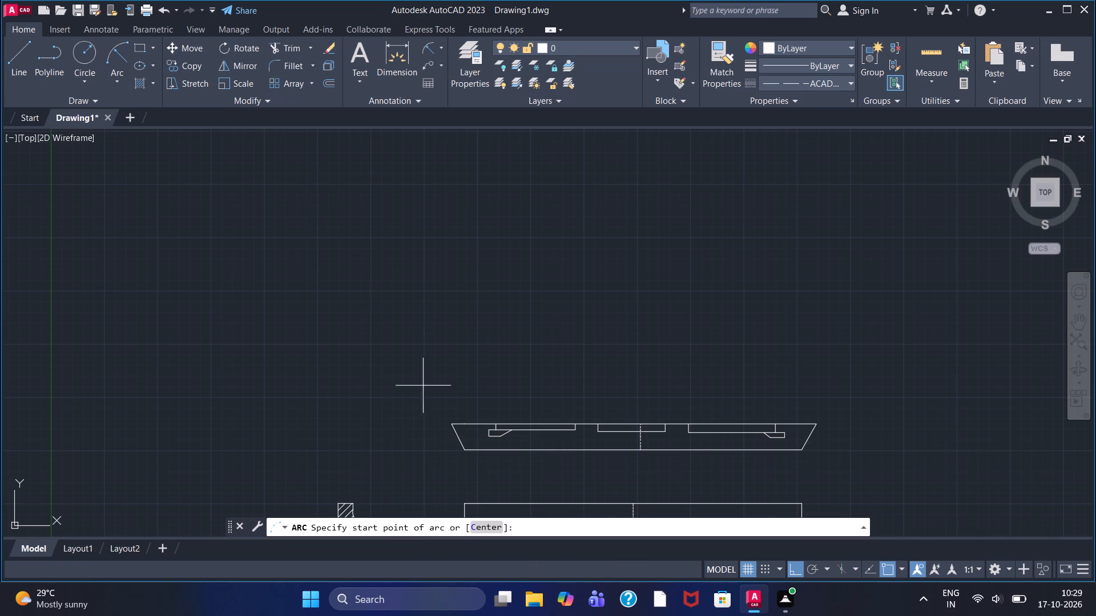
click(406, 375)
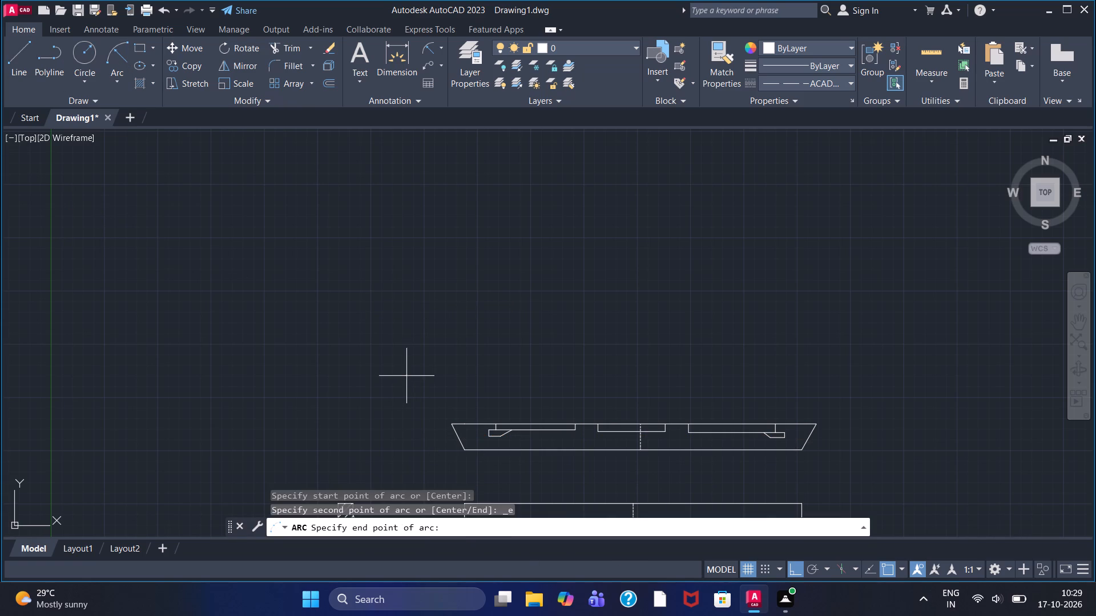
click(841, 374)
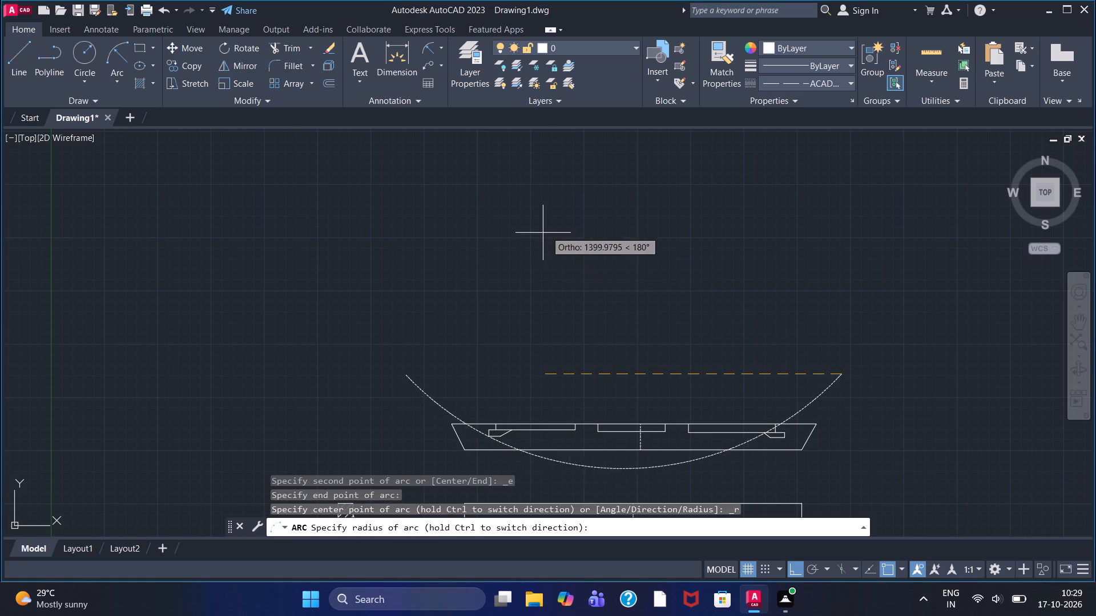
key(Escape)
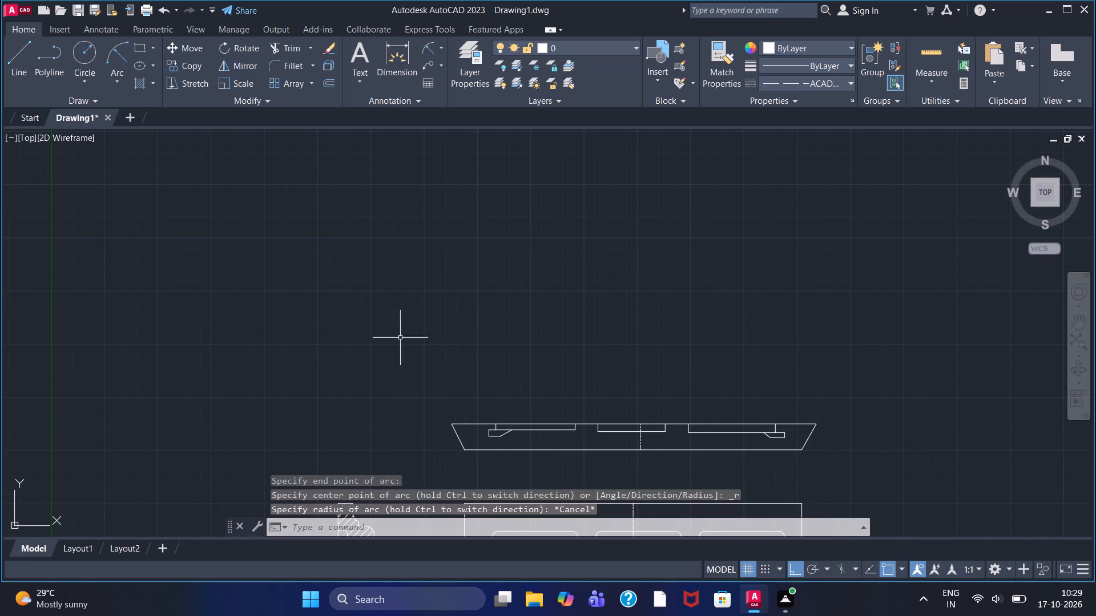
Hatch the narrow view's body on both sides of the dashed vertical line with the ANSI31 pattern, leaving the recesses and notches empty.
scroll(465, 431, up, 1)
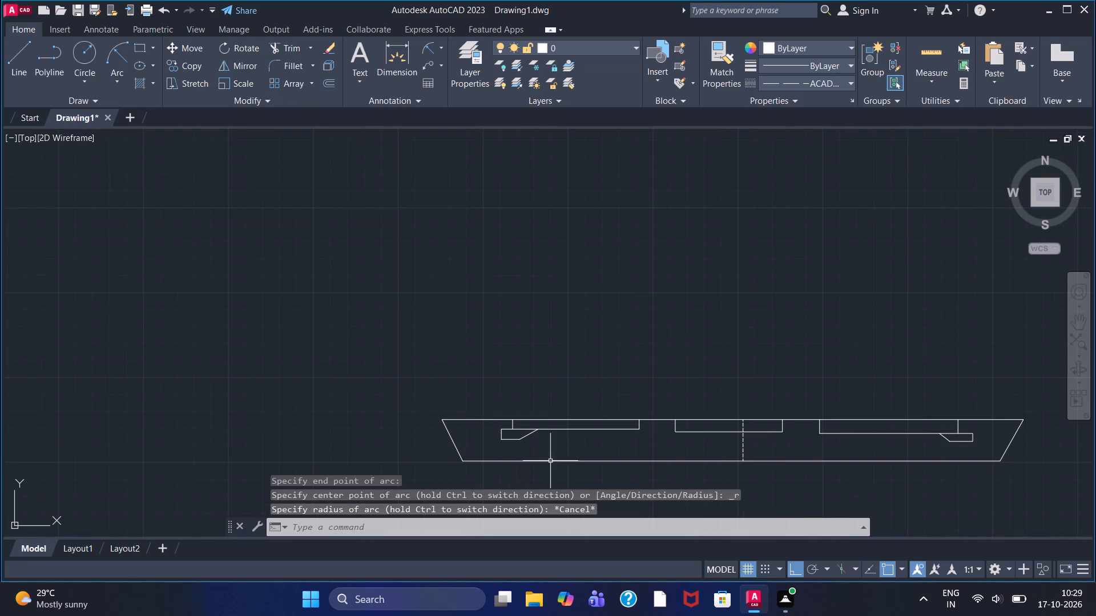
scroll(734, 467, up, 2)
scroll(707, 447, down, 1)
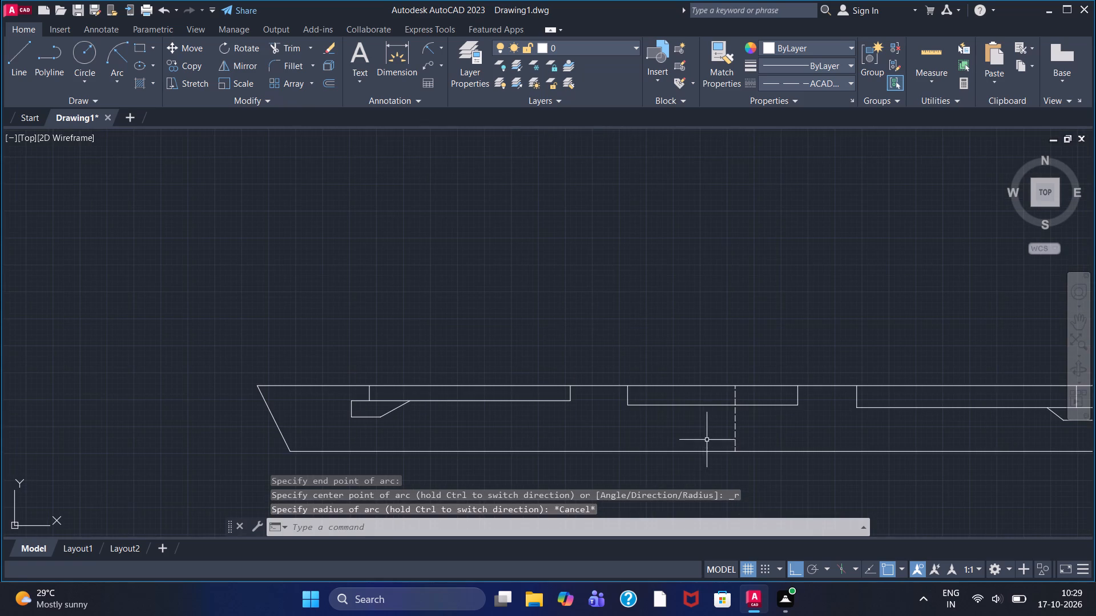
click(136, 87)
click(235, 68)
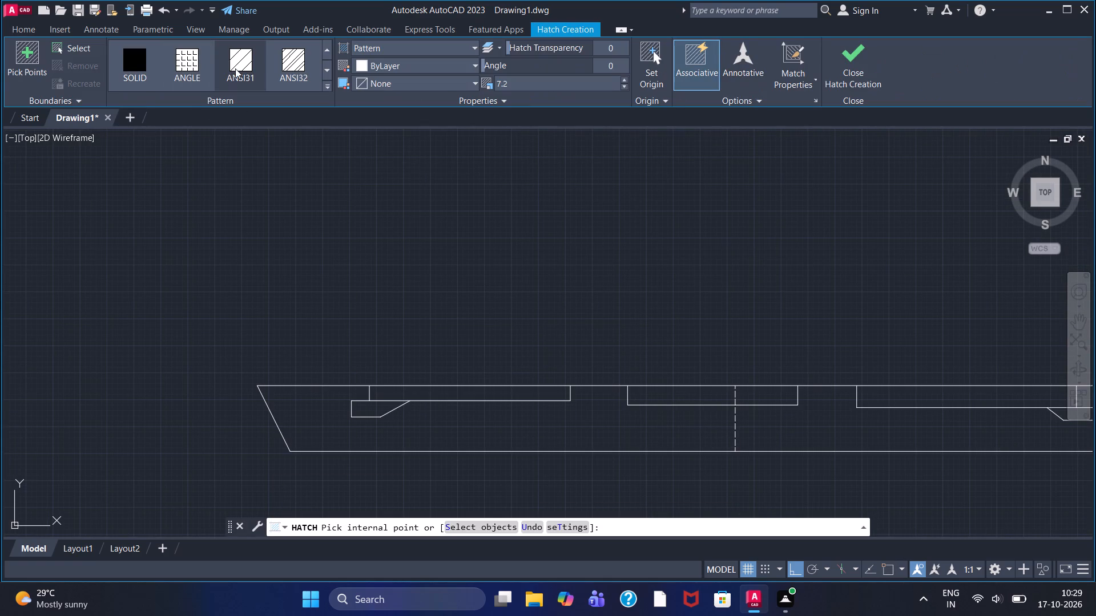
click(310, 404)
right_click(310, 404)
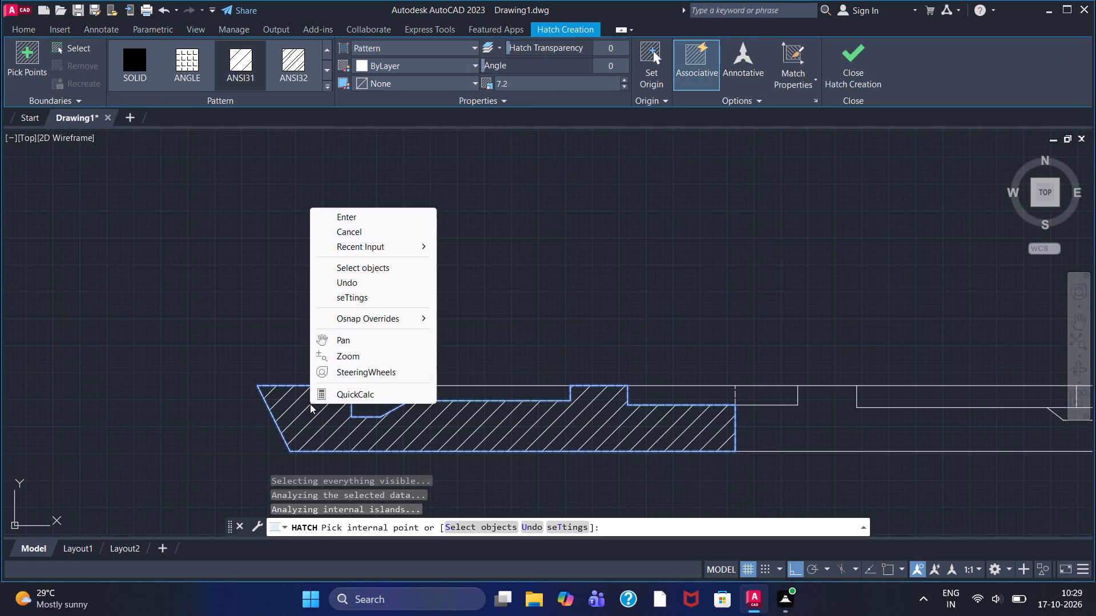
click(804, 430)
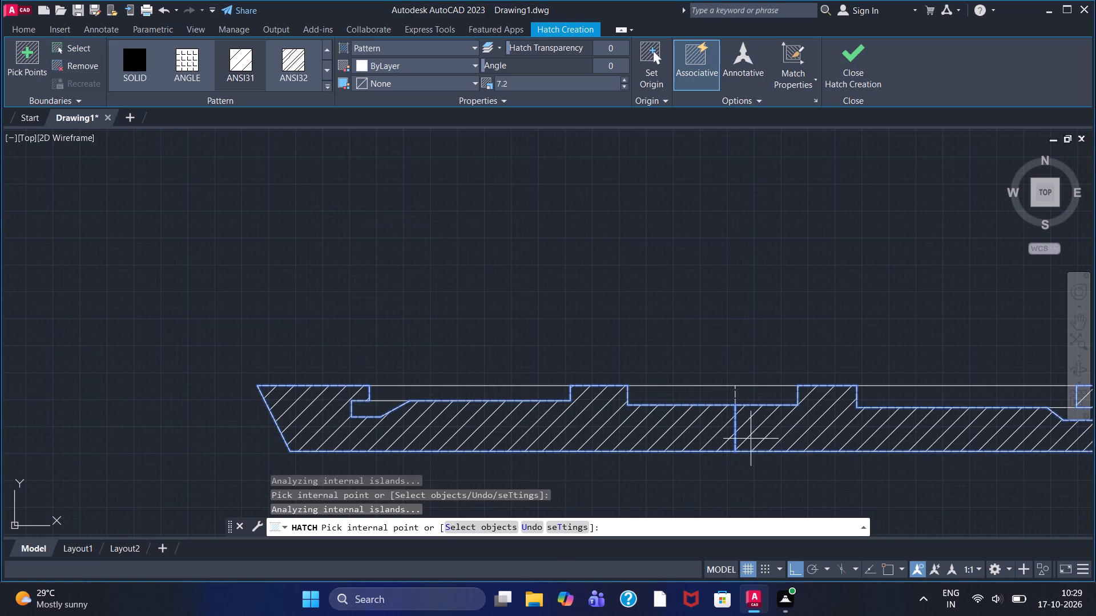
scroll(762, 430, down, 1)
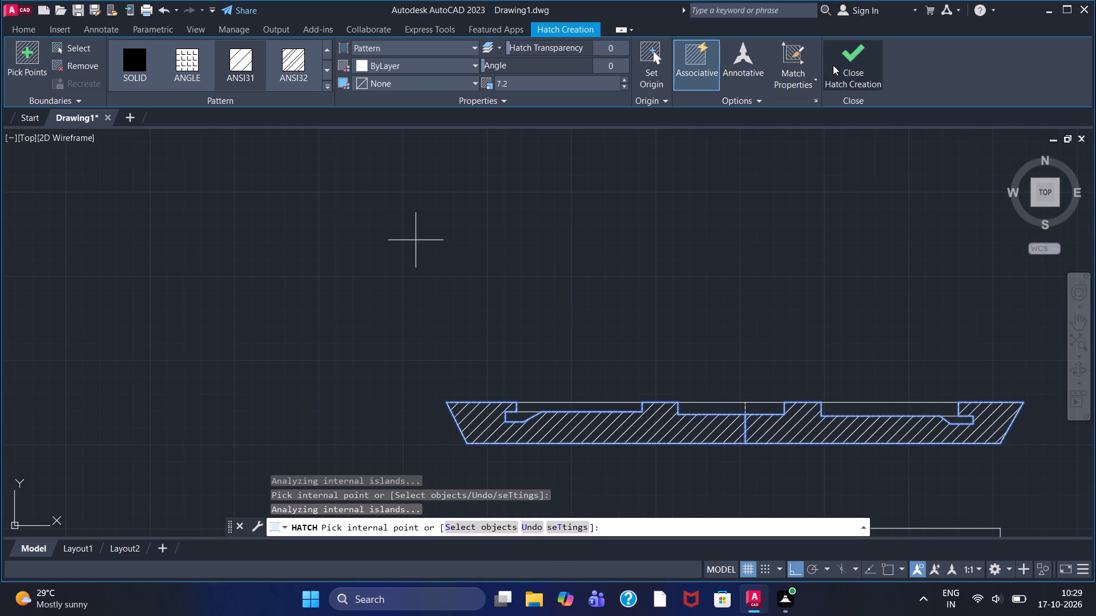
click(849, 64)
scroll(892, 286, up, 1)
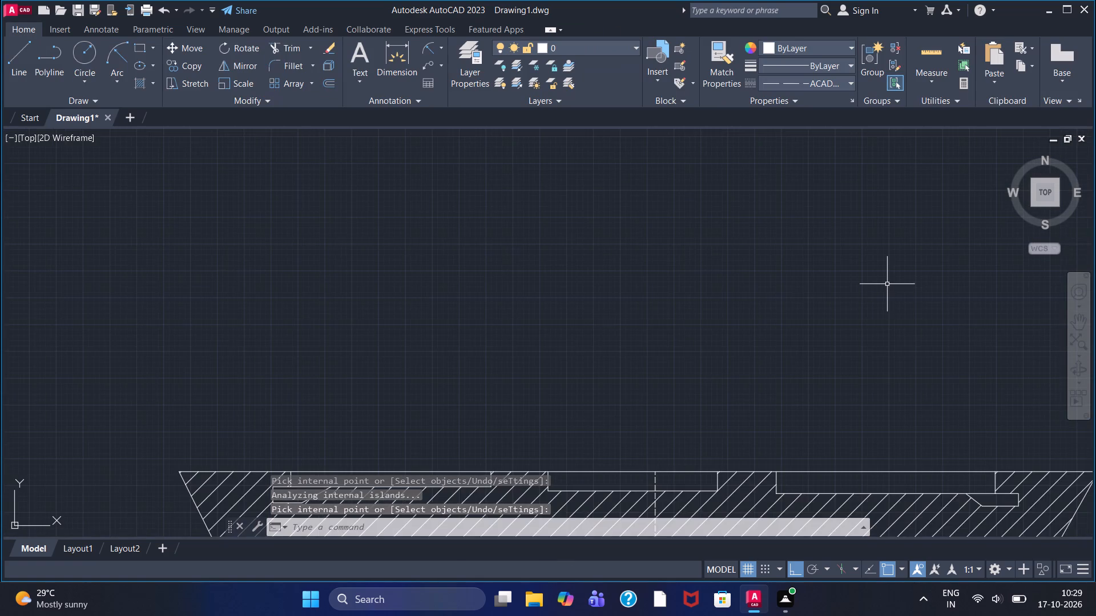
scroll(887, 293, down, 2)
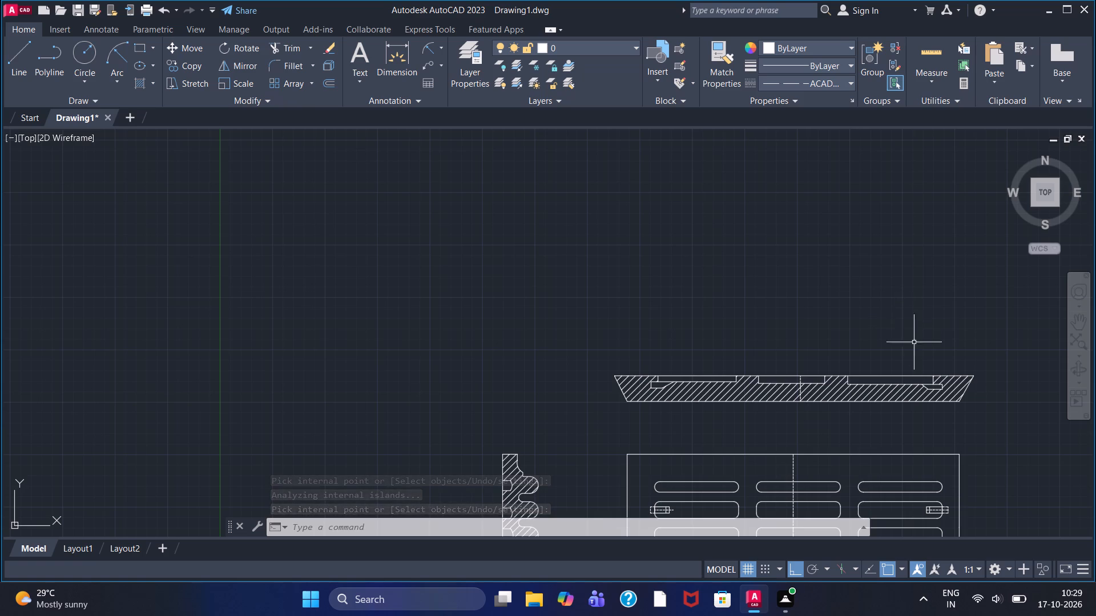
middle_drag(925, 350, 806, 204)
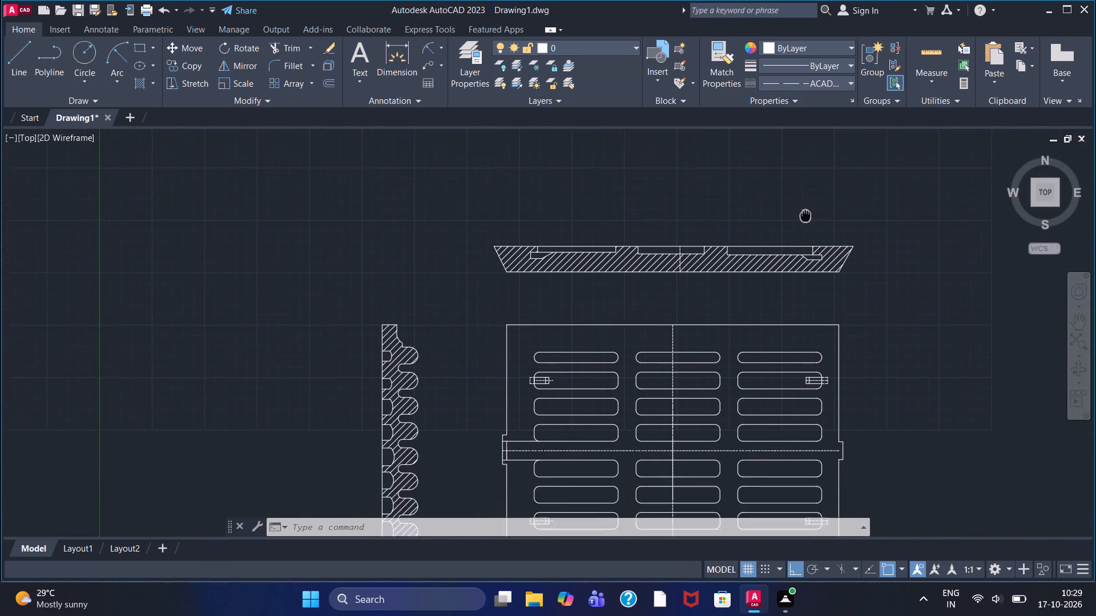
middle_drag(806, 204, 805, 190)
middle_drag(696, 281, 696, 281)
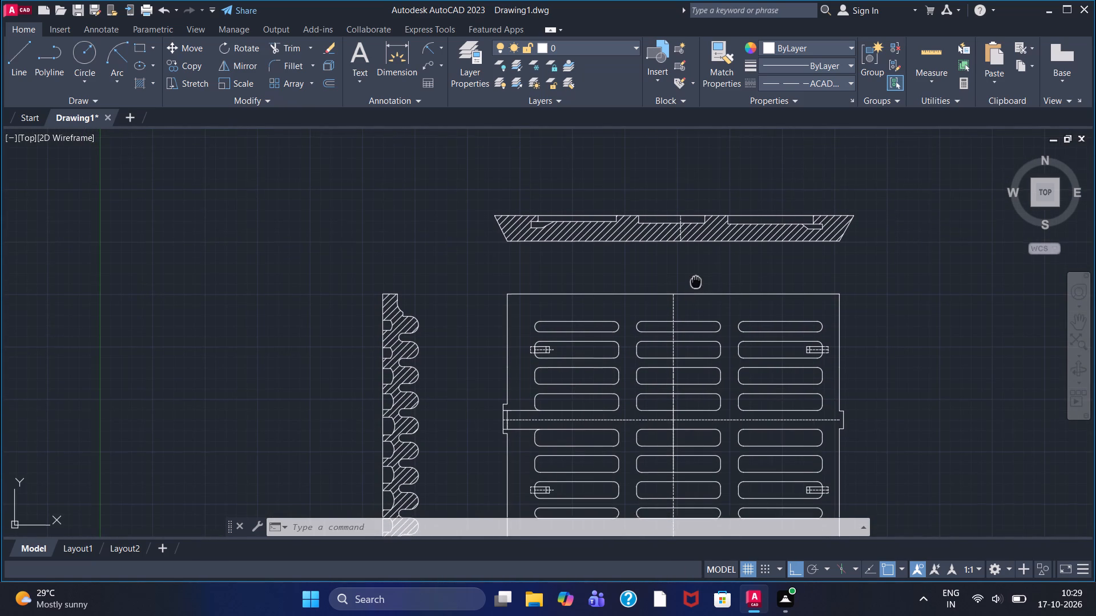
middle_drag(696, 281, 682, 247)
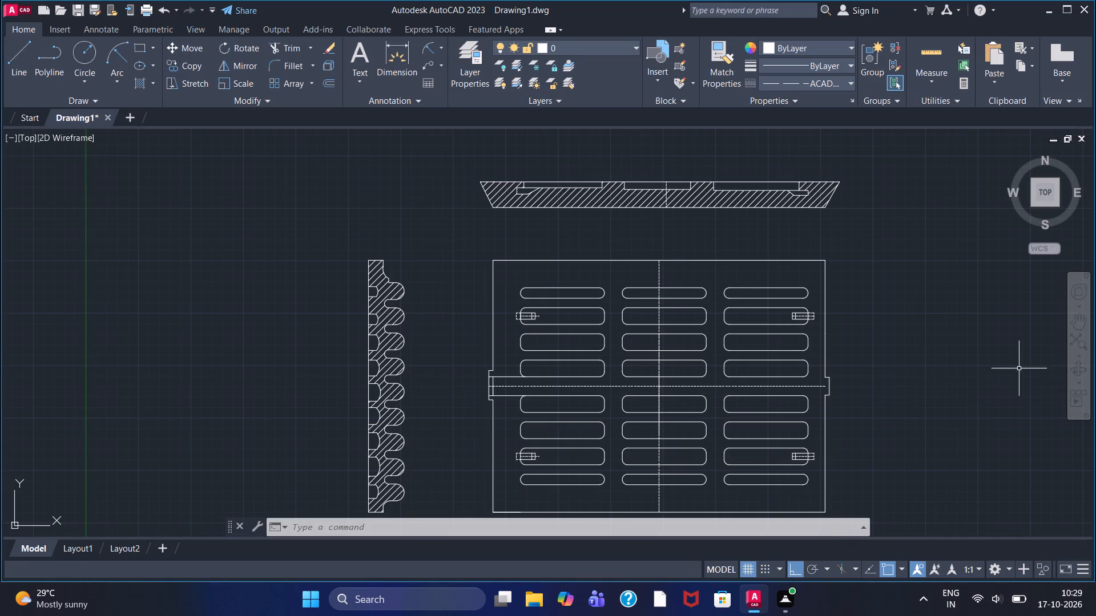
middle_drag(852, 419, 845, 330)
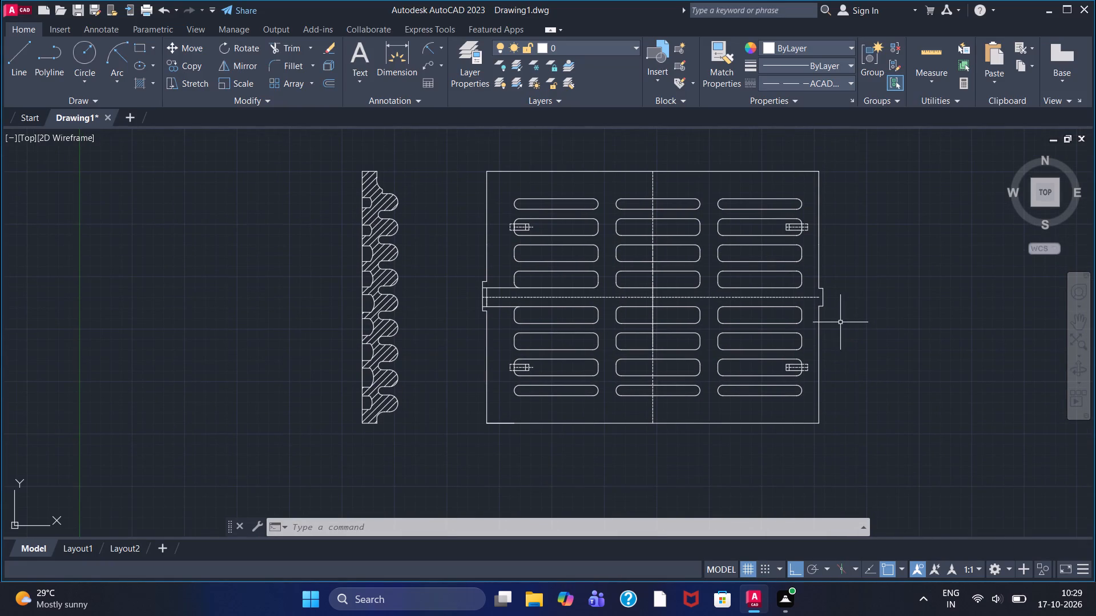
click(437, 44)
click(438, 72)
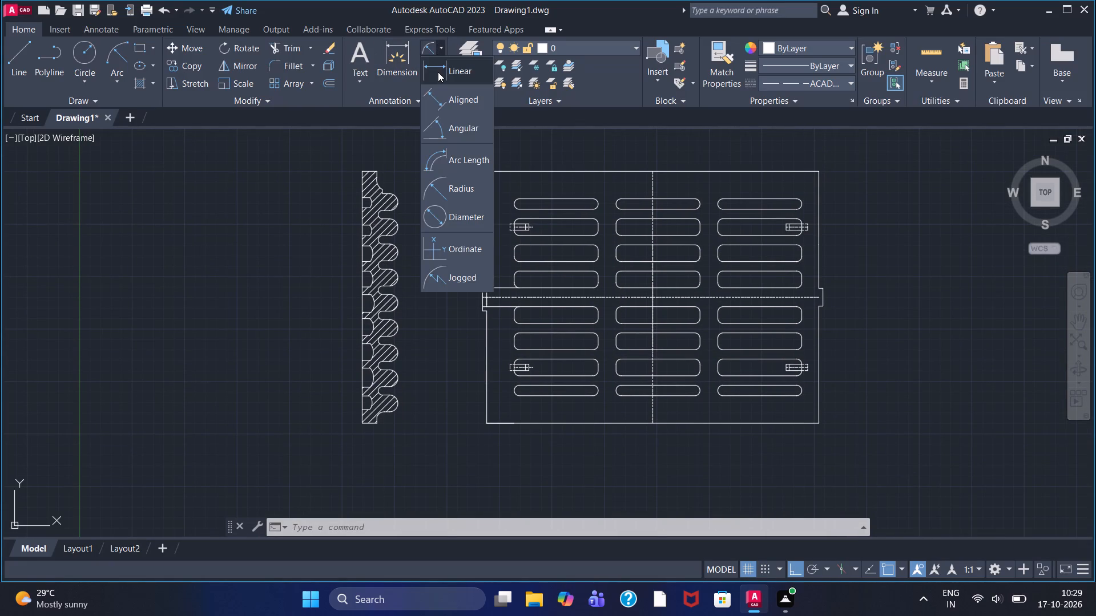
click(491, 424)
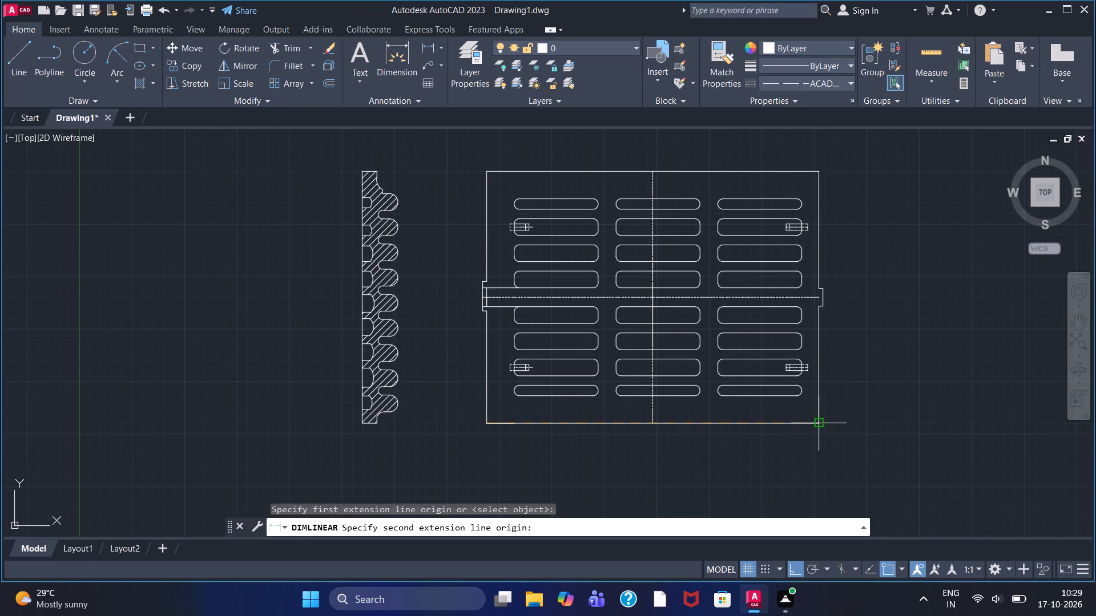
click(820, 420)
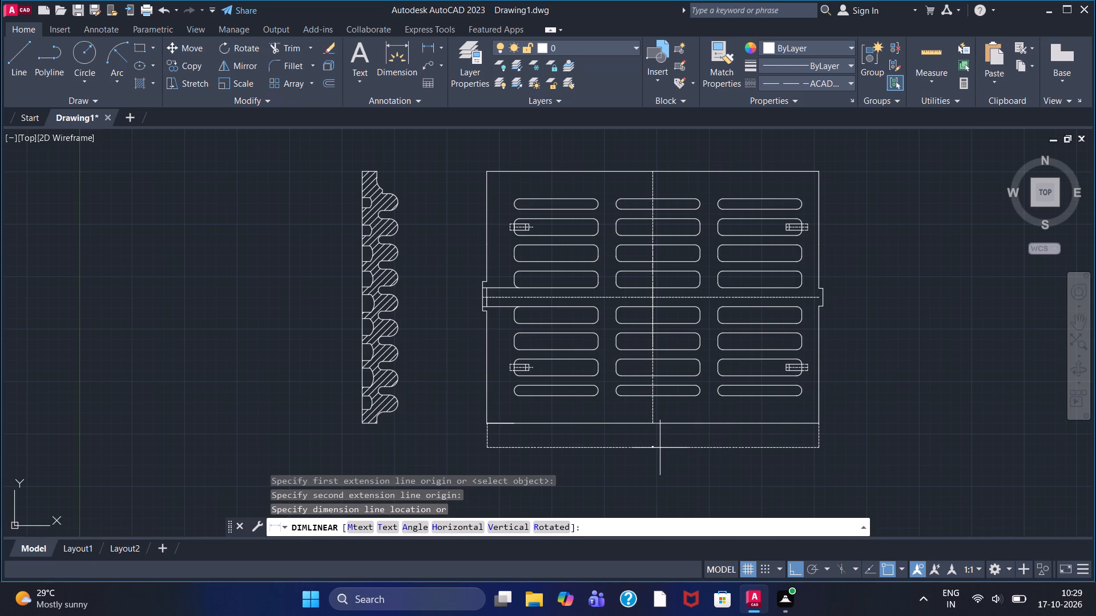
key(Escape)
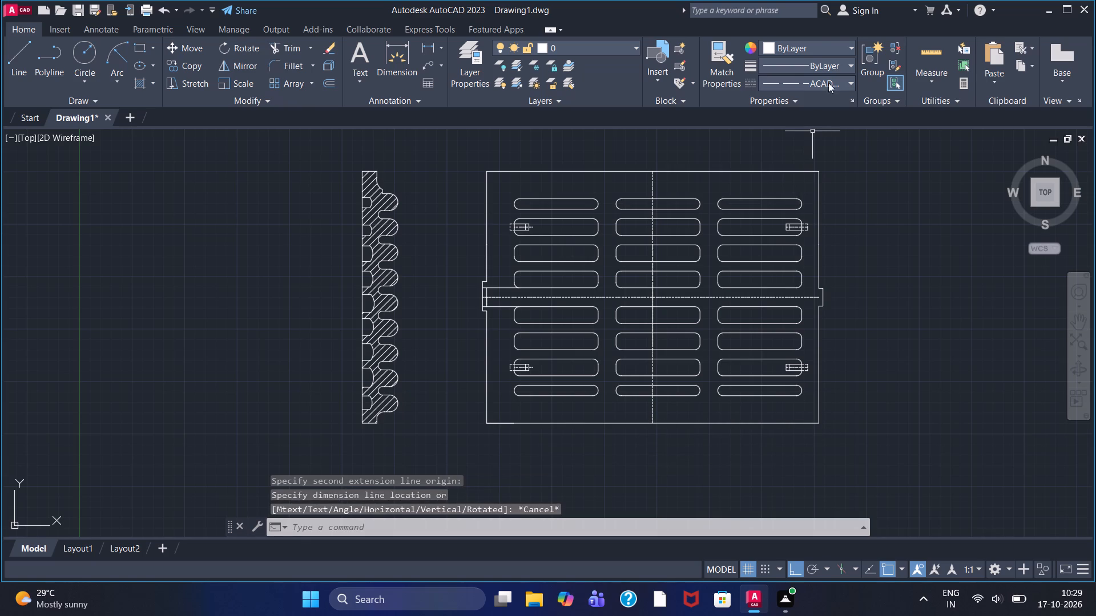
Set the current linetype to Continuous.
click(810, 80)
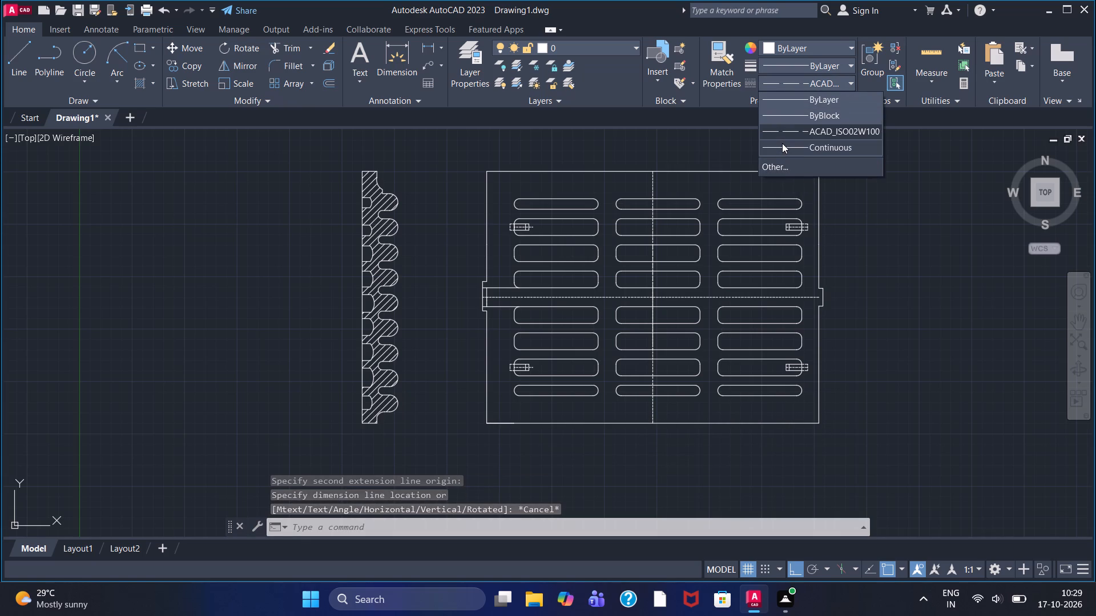
click(782, 143)
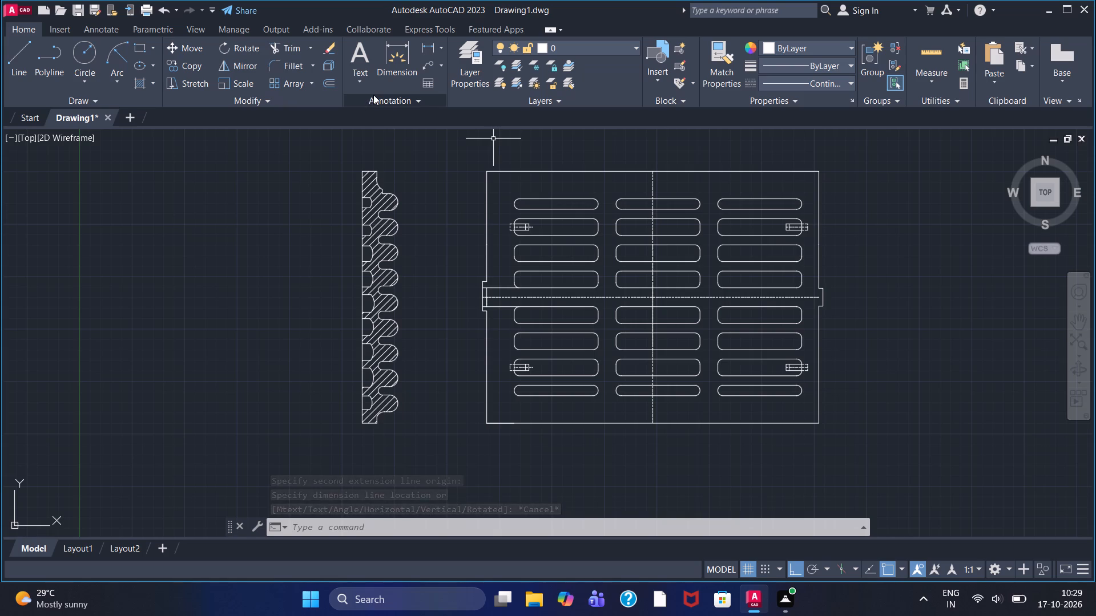
Modify the ISO-25 dimension style's text to a height of 10 with ISO standard alignment.
click(373, 95)
click(356, 134)
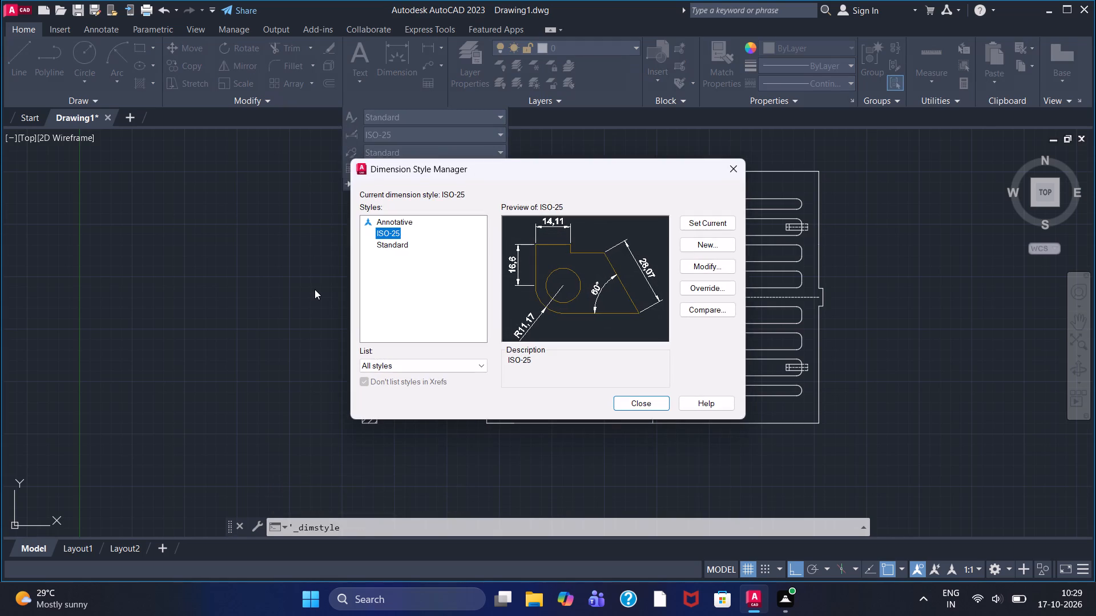
click(688, 268)
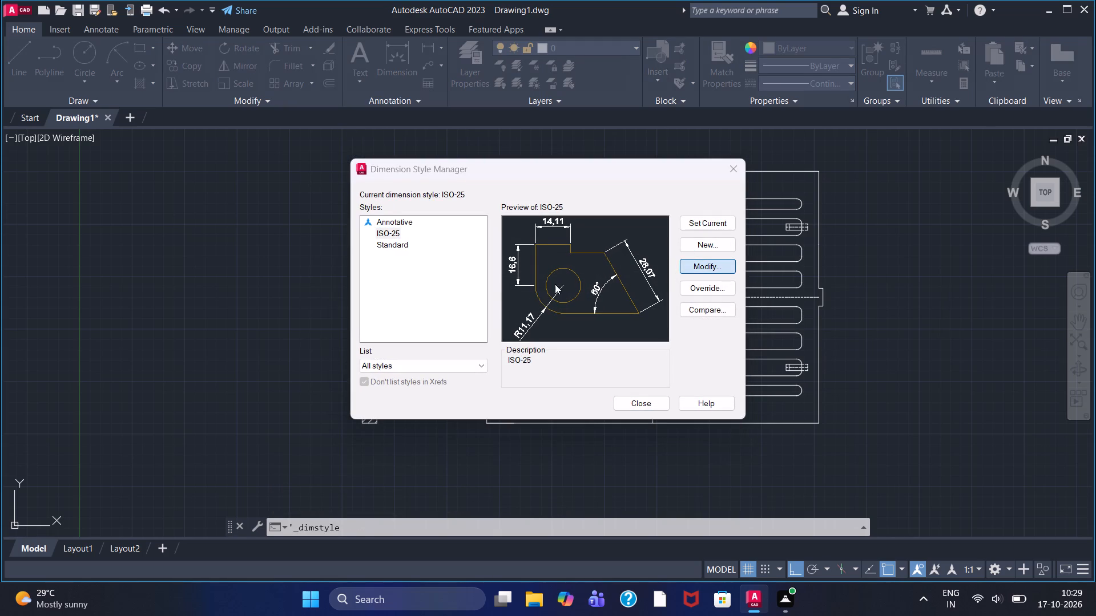
drag(511, 244, 456, 246)
text(10)
key(Return)
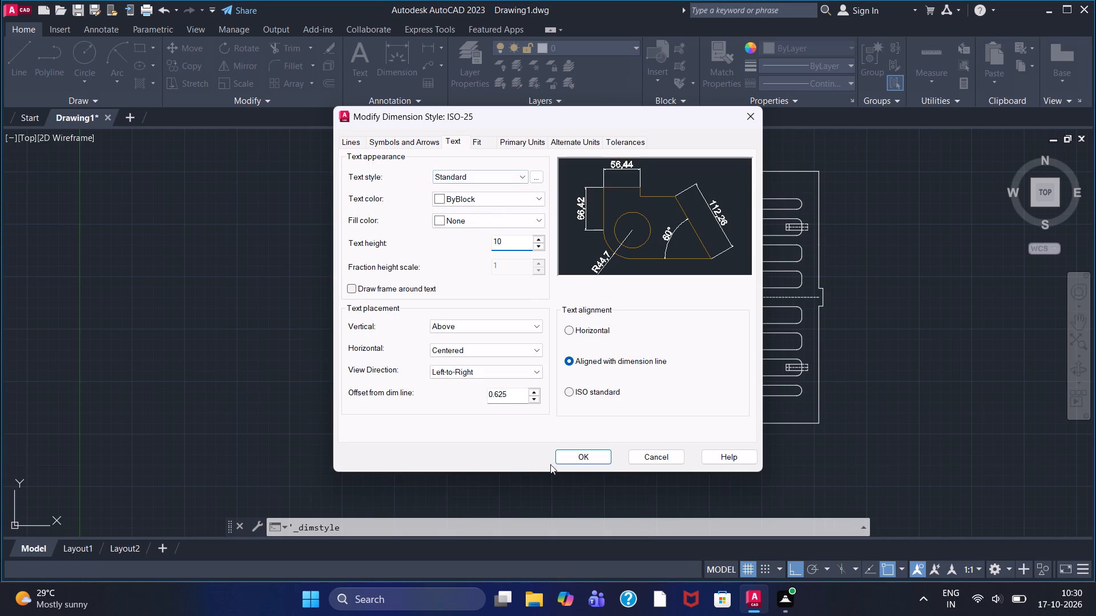
click(568, 391)
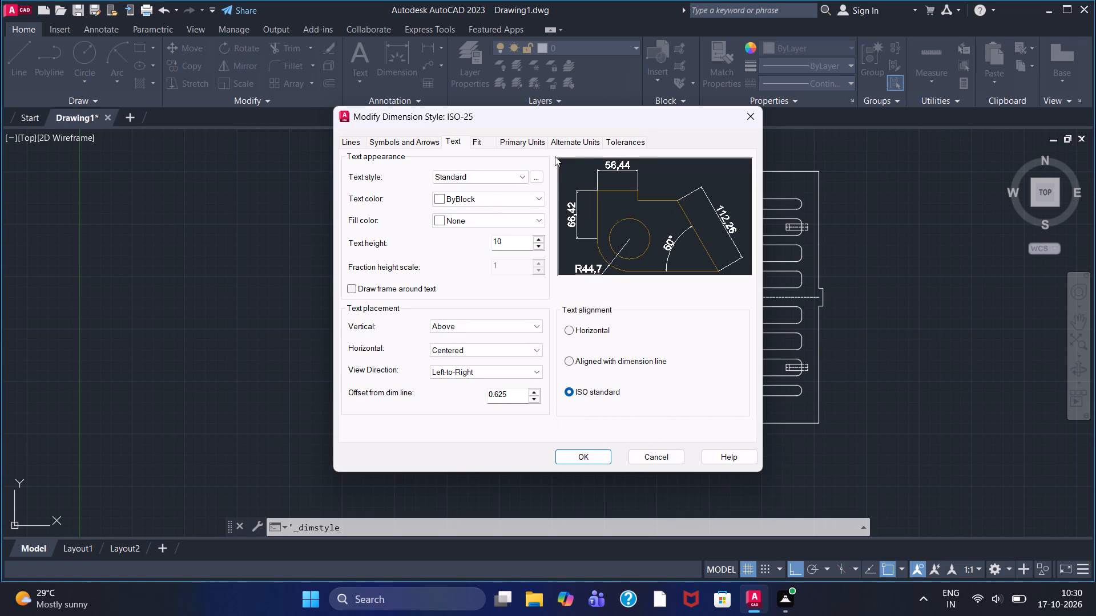
Set the ISO-25 dimension style's primary unit precision to 0 and make that style current.
click(532, 144)
click(516, 189)
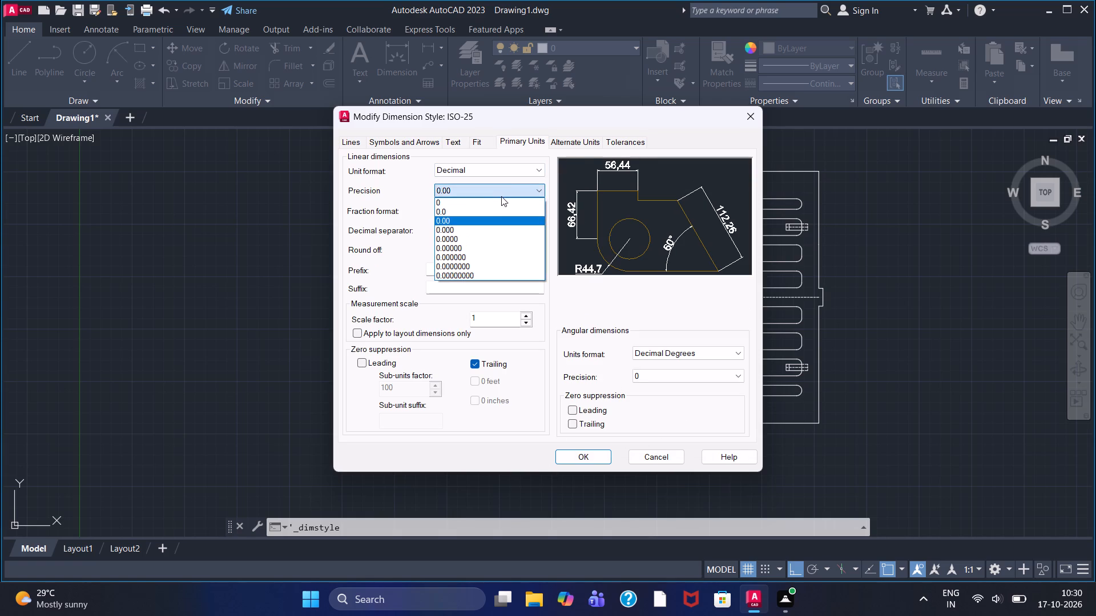
click(495, 201)
click(587, 456)
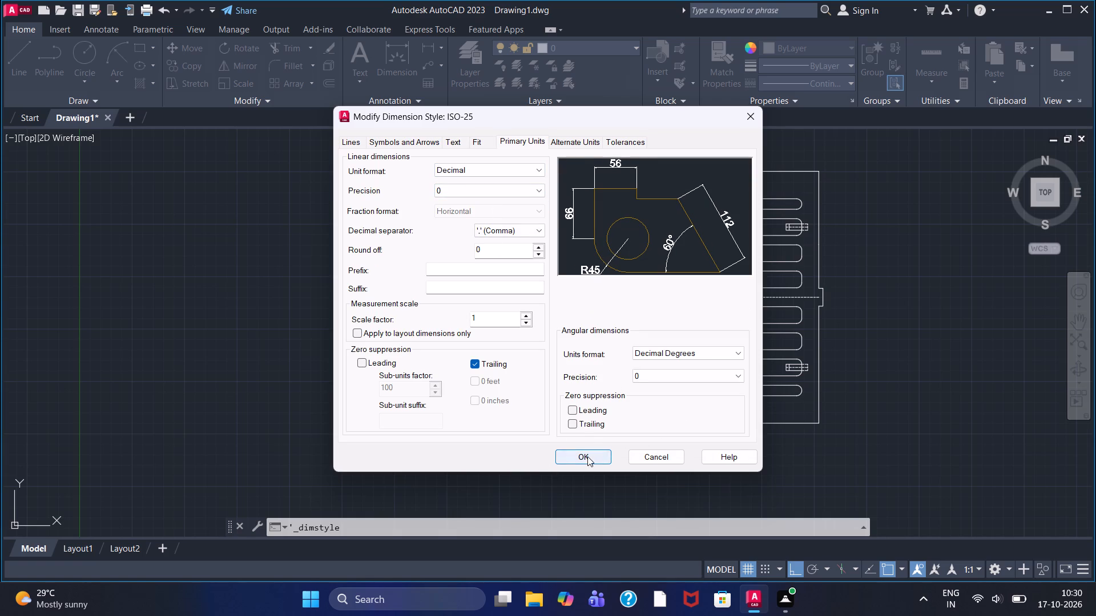
click(710, 220)
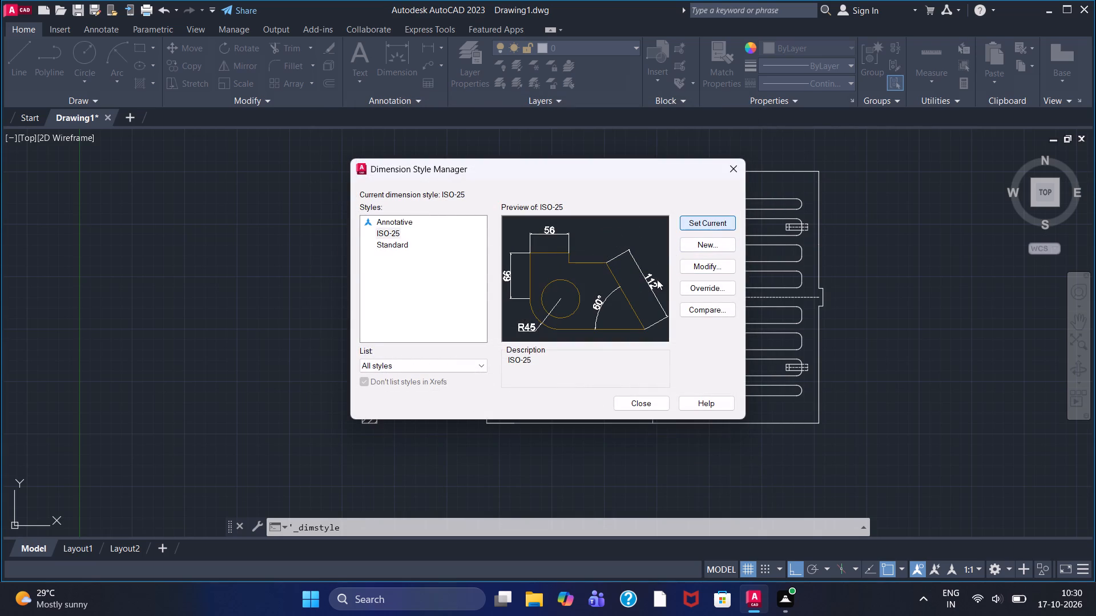
click(637, 401)
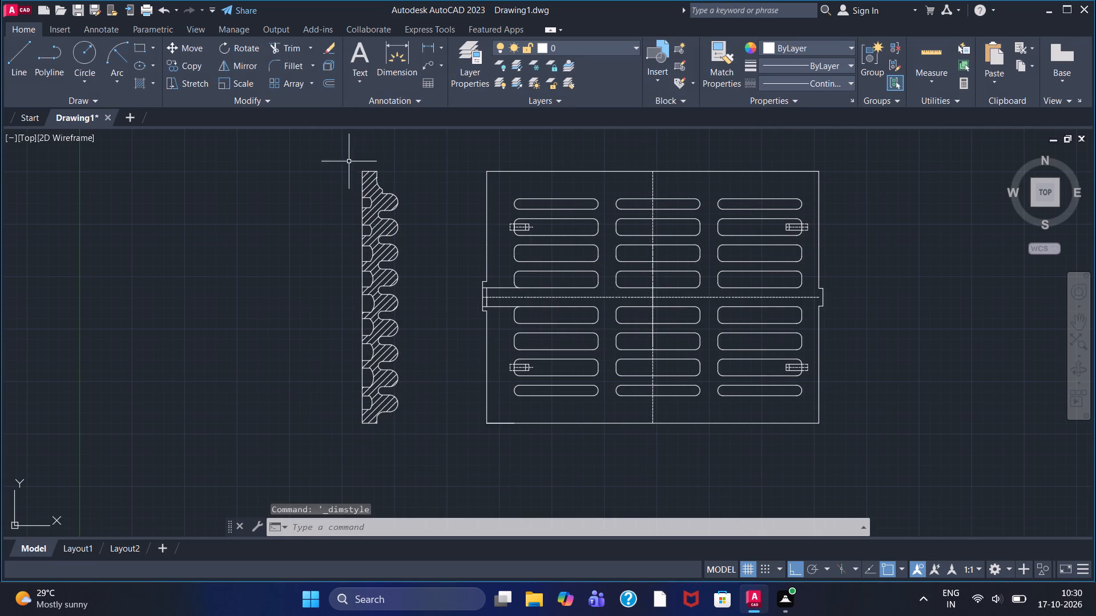
Add a horizontal linear dimension for the front view's overall width between its bottom corners, placed below the outline.
click(428, 43)
click(487, 423)
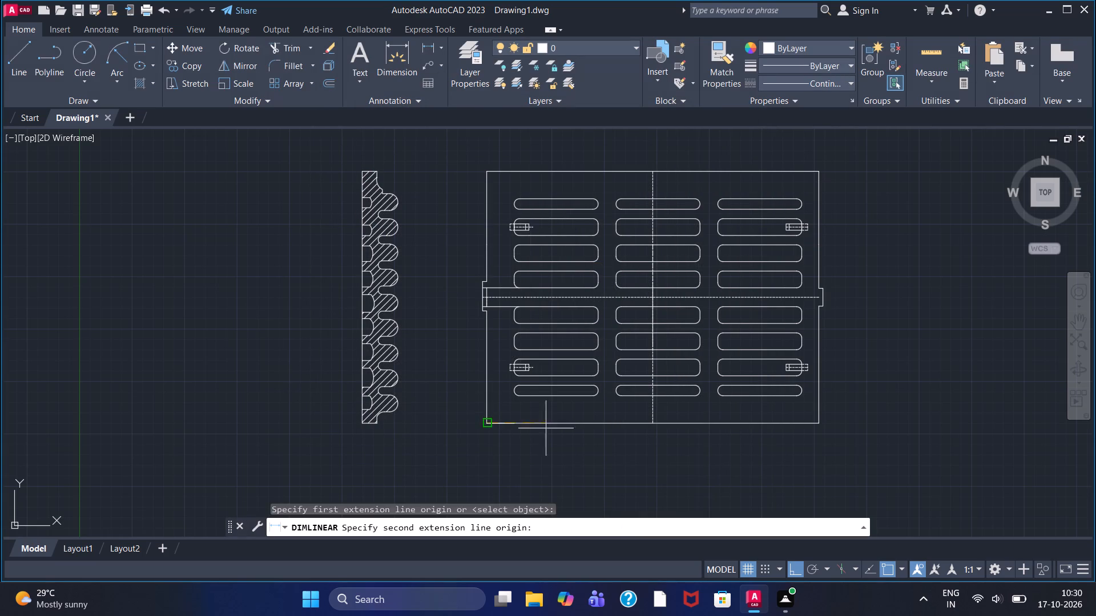
click(817, 424)
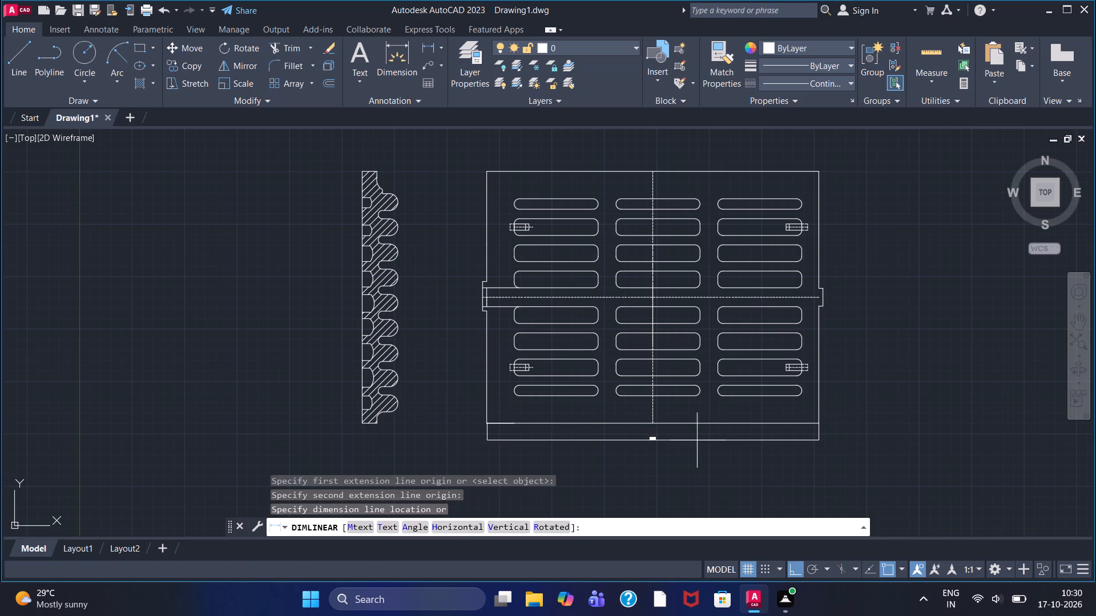
click(687, 448)
scroll(658, 445, up, 2)
scroll(643, 447, down, 1)
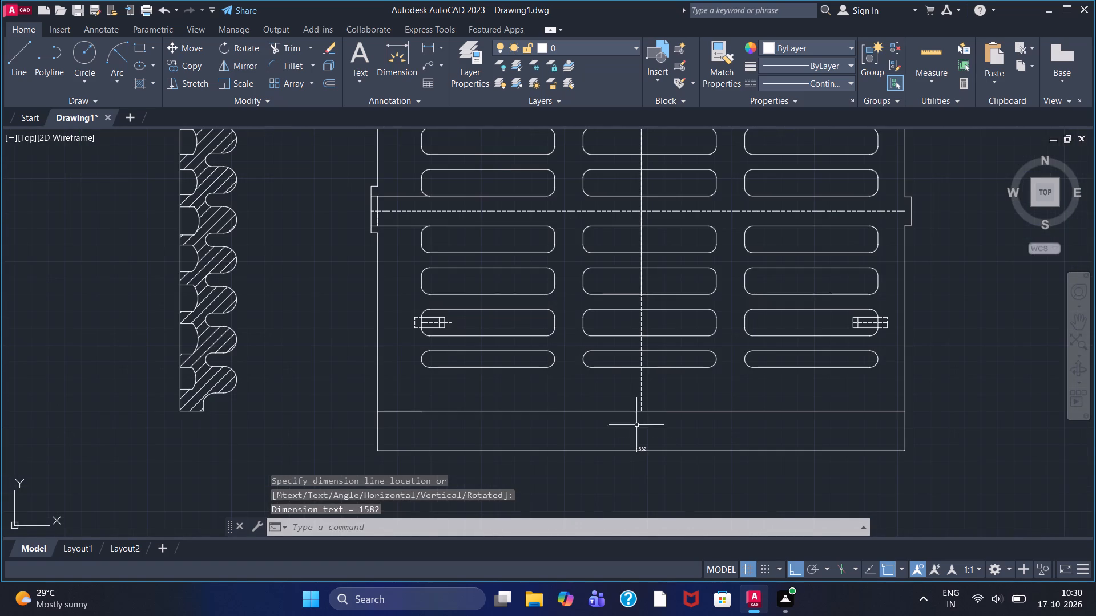
Add a vertical linear dimension for the front view's overall height along its left edge, placed outside the outline.
click(422, 41)
middle_drag(332, 198, 313, 374)
click(358, 188)
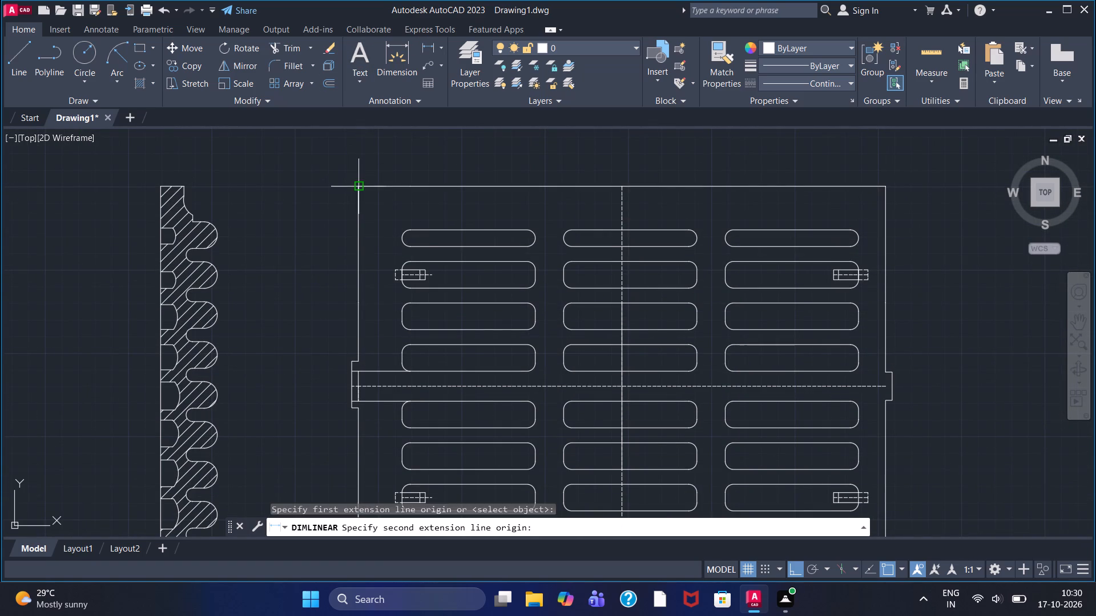
middle_drag(341, 252, 424, 65)
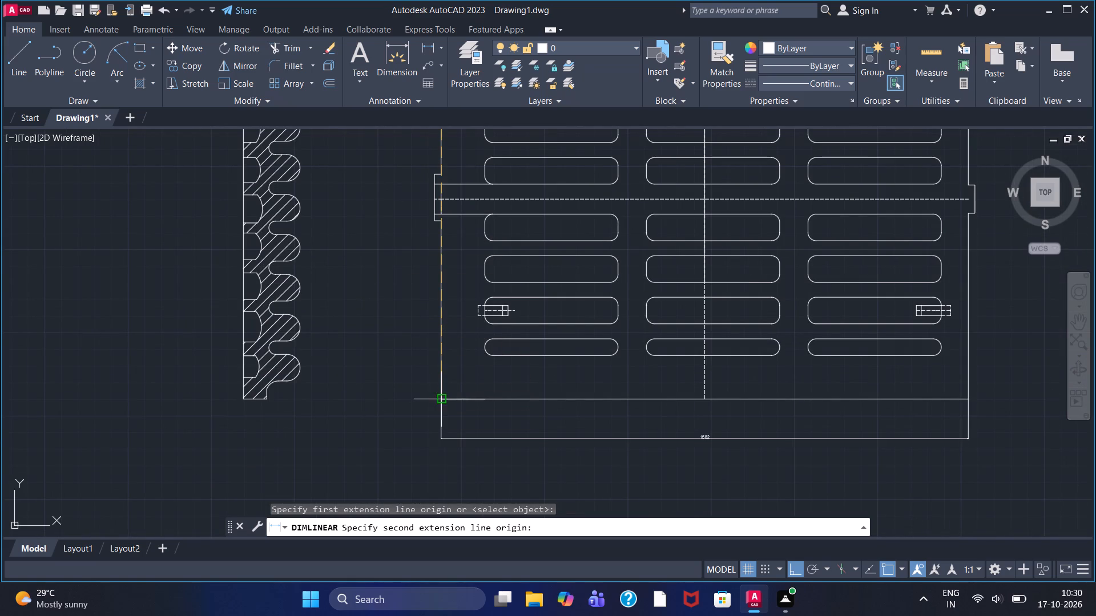
click(442, 398)
click(398, 282)
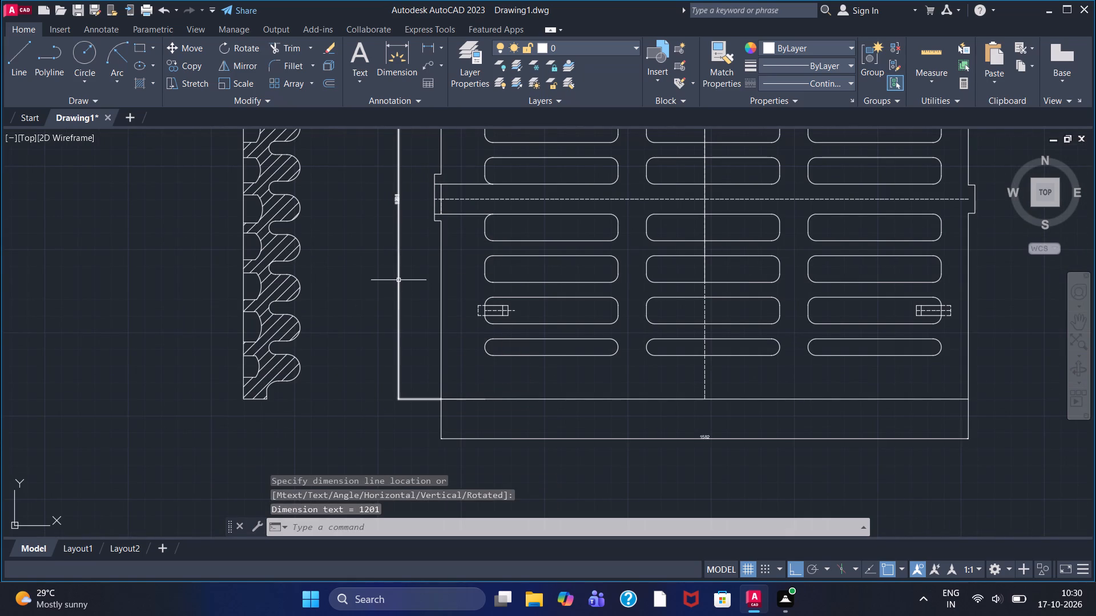
middle_drag(398, 280, 347, 329)
scroll(348, 249, up, 3)
scroll(348, 248, down, 3)
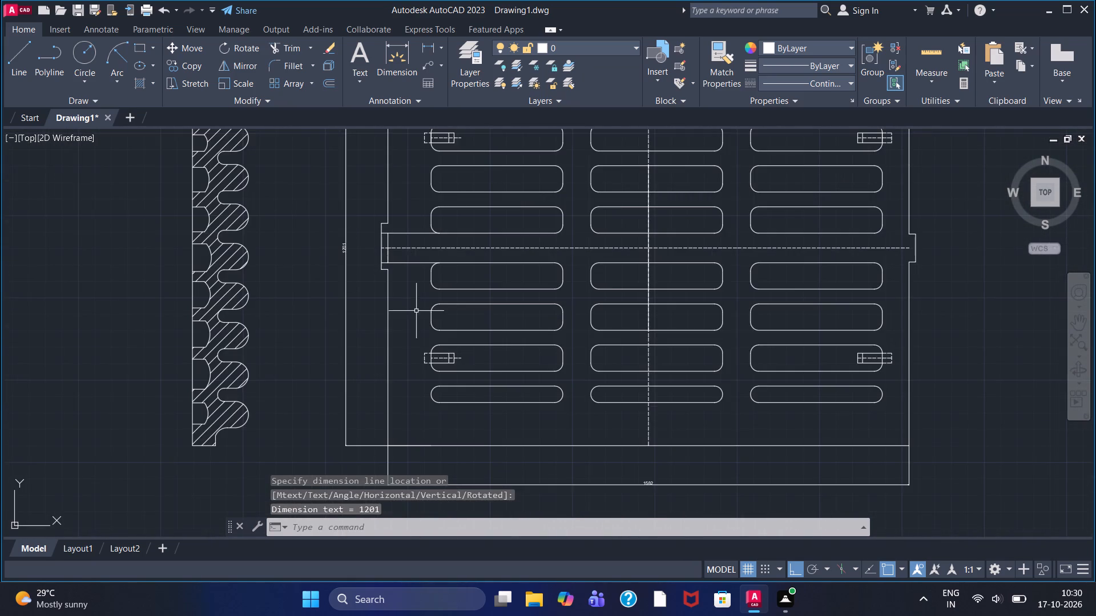
Add a horizontal linear dimension for the length of the left column's lowest slot, placed between the outline and overall width dimension.
scroll(401, 278, down, 1)
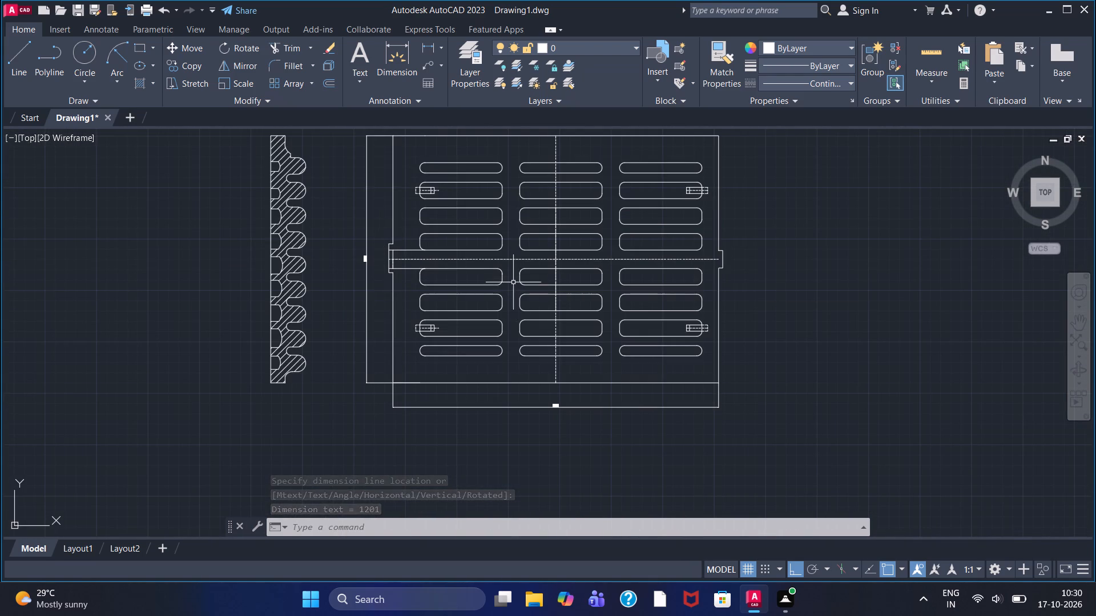
click(424, 48)
right_click(424, 48)
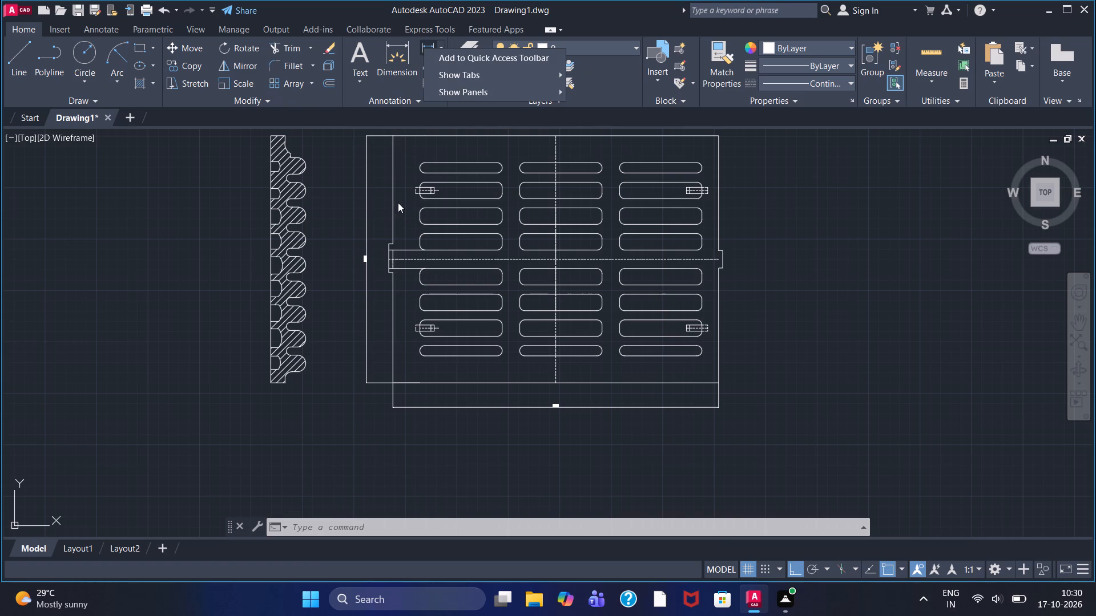
scroll(414, 334, up, 2)
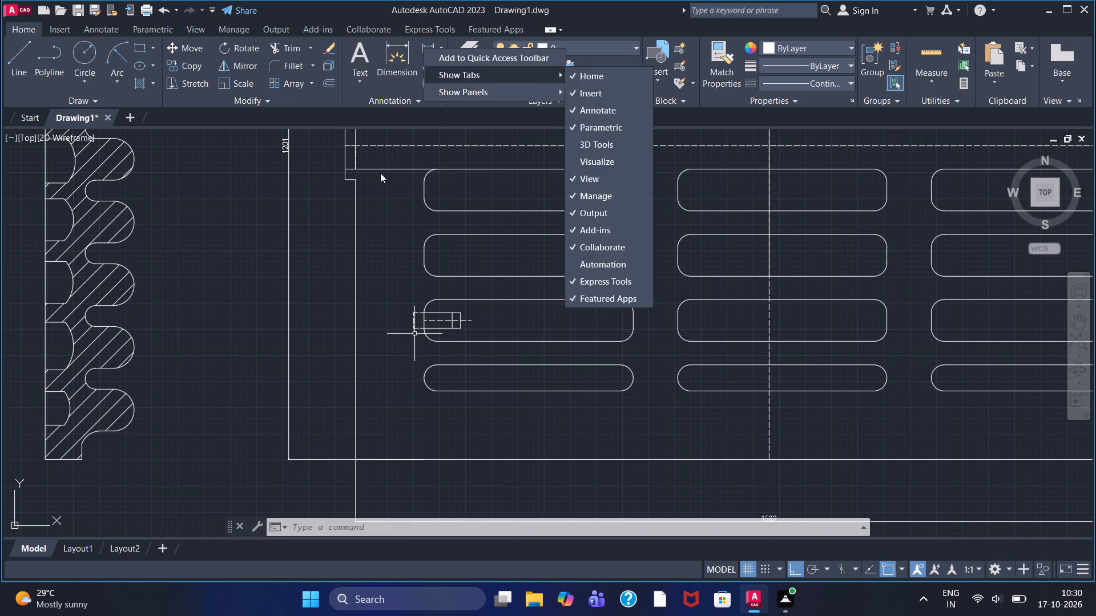
click(236, 218)
click(430, 48)
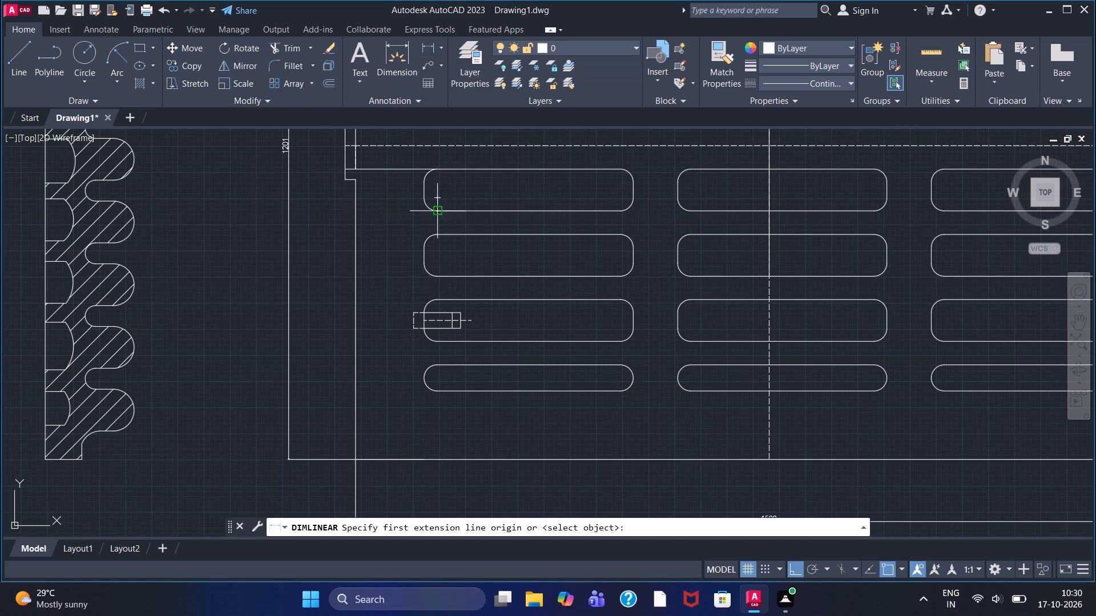
click(424, 374)
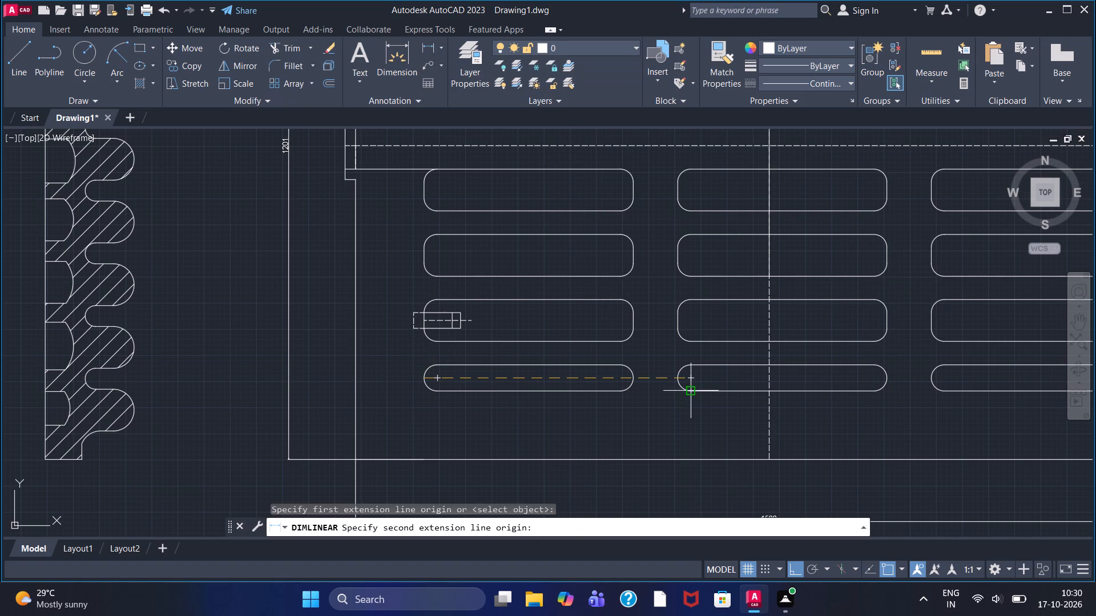
click(633, 378)
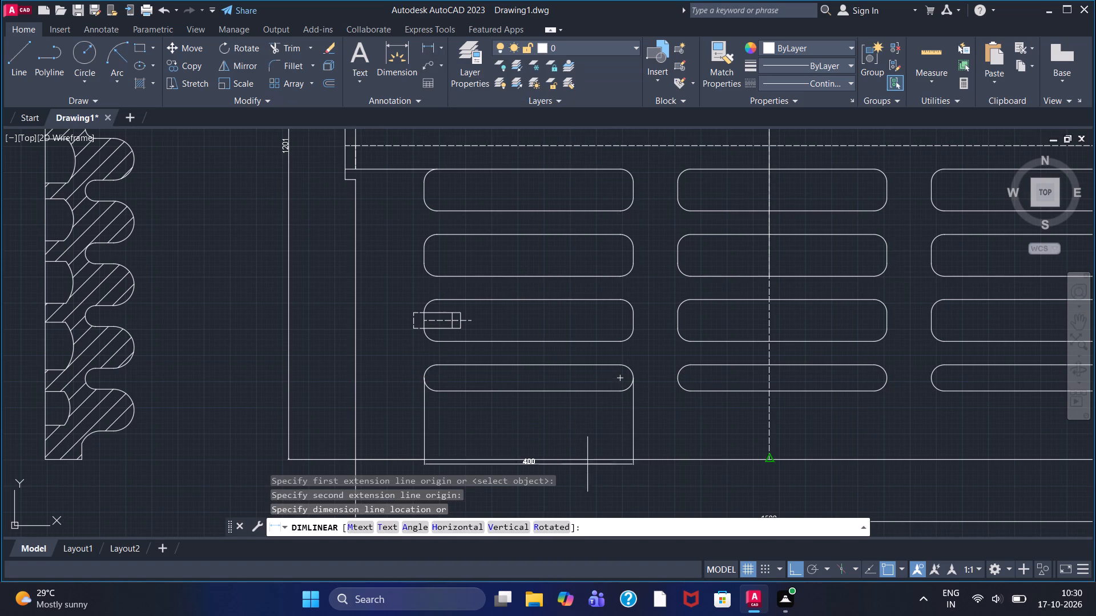
click(582, 502)
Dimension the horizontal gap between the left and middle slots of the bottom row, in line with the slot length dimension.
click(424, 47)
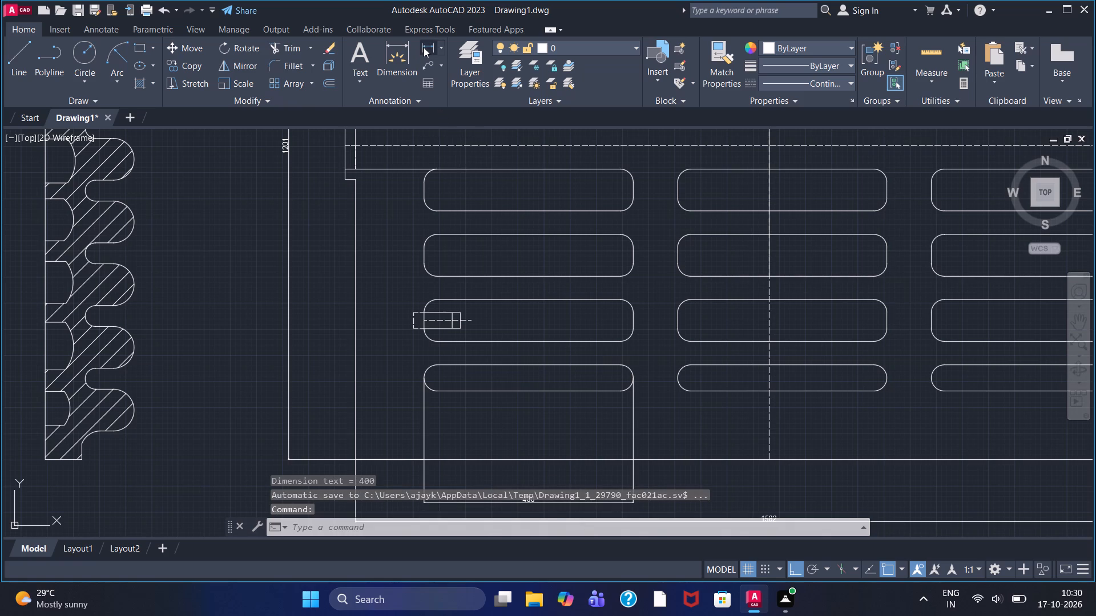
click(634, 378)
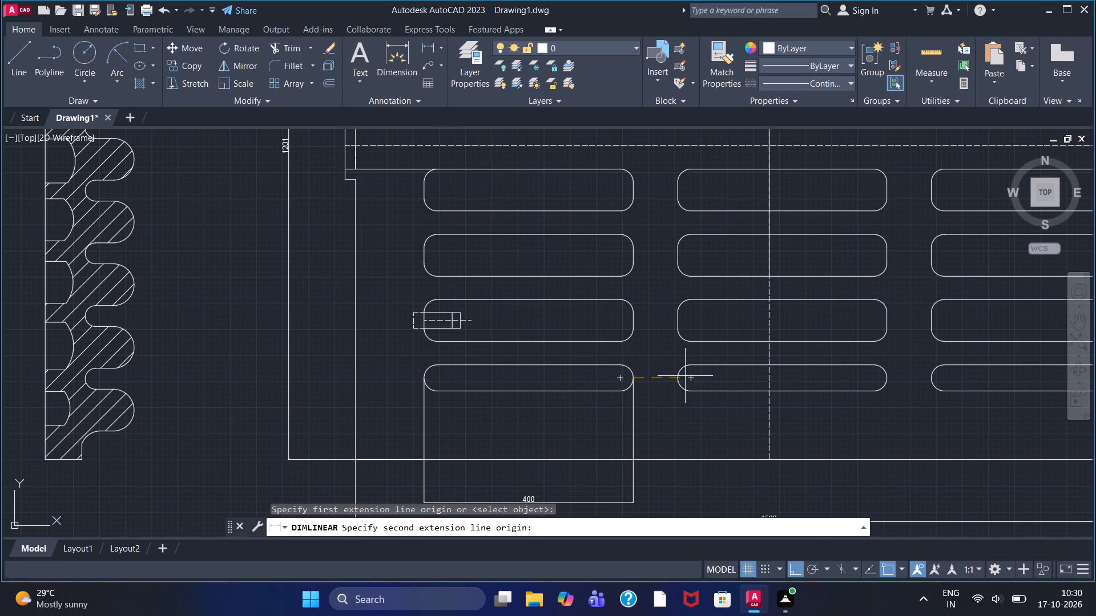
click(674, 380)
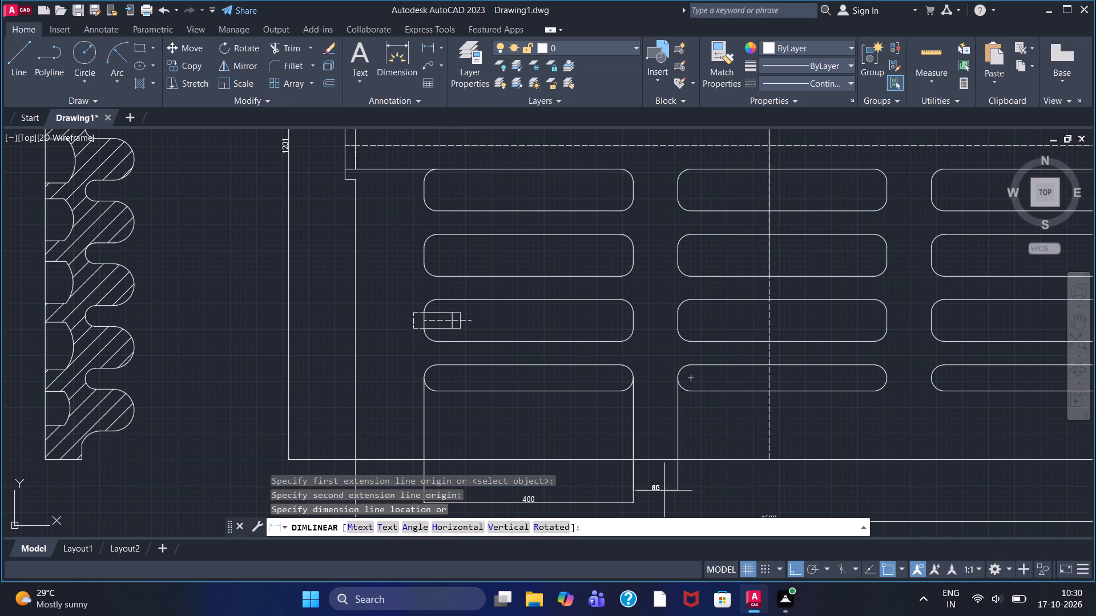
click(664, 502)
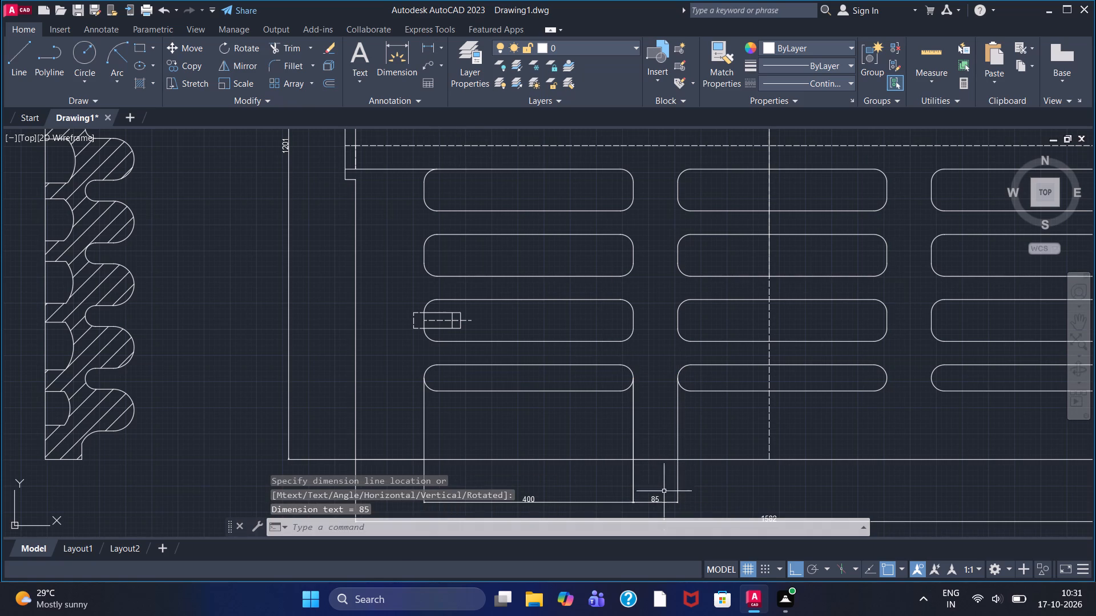
Add a horizontal linear dimension for the length of the middle column's lowest slot, level with the left slot's dimension.
click(424, 46)
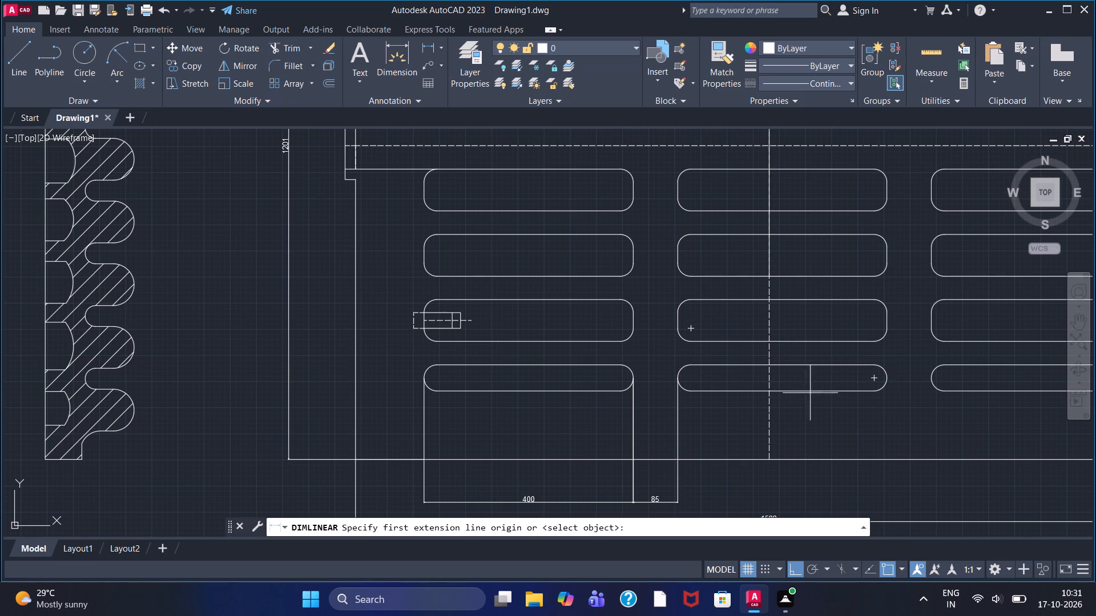
click(678, 380)
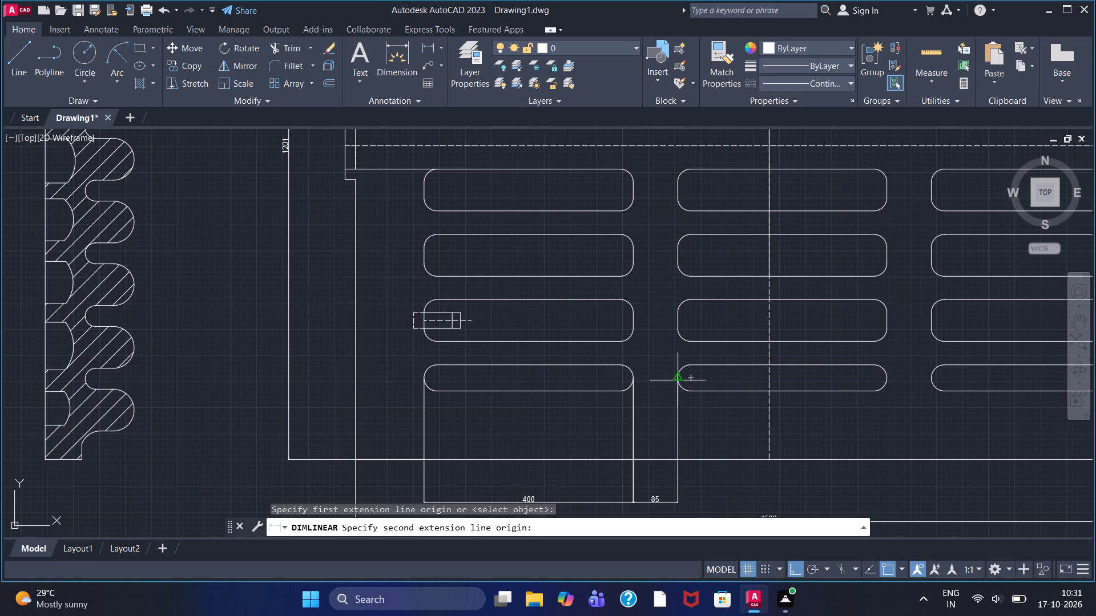
click(887, 379)
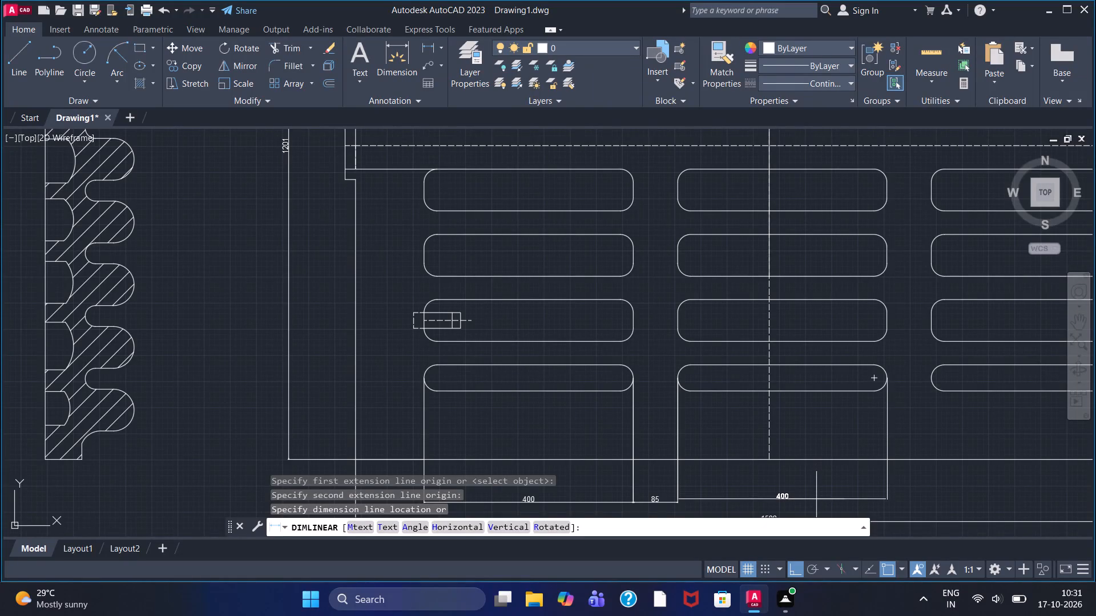
click(816, 501)
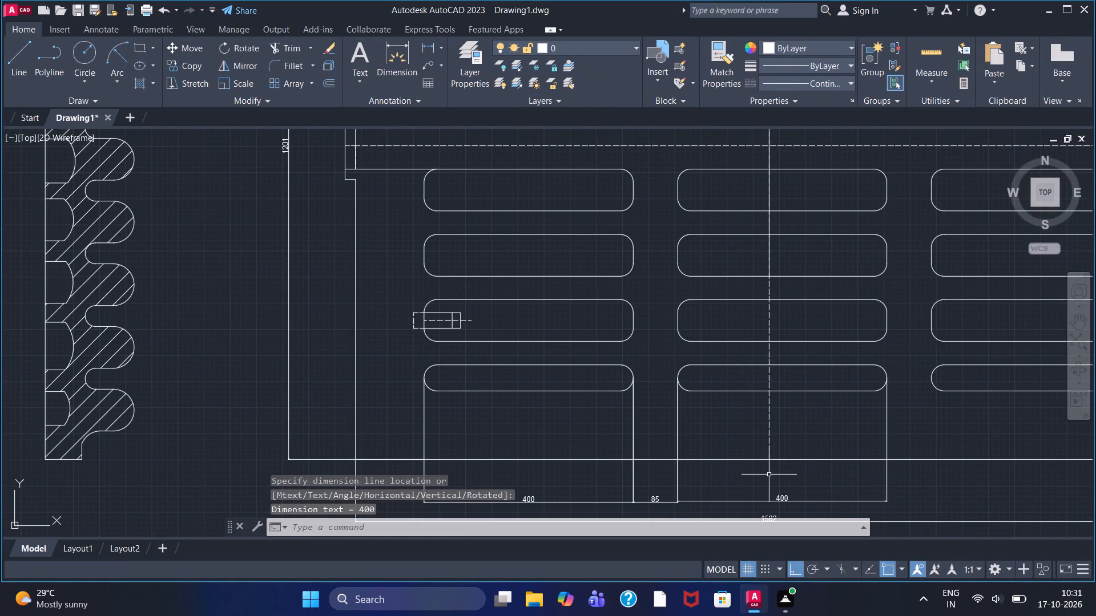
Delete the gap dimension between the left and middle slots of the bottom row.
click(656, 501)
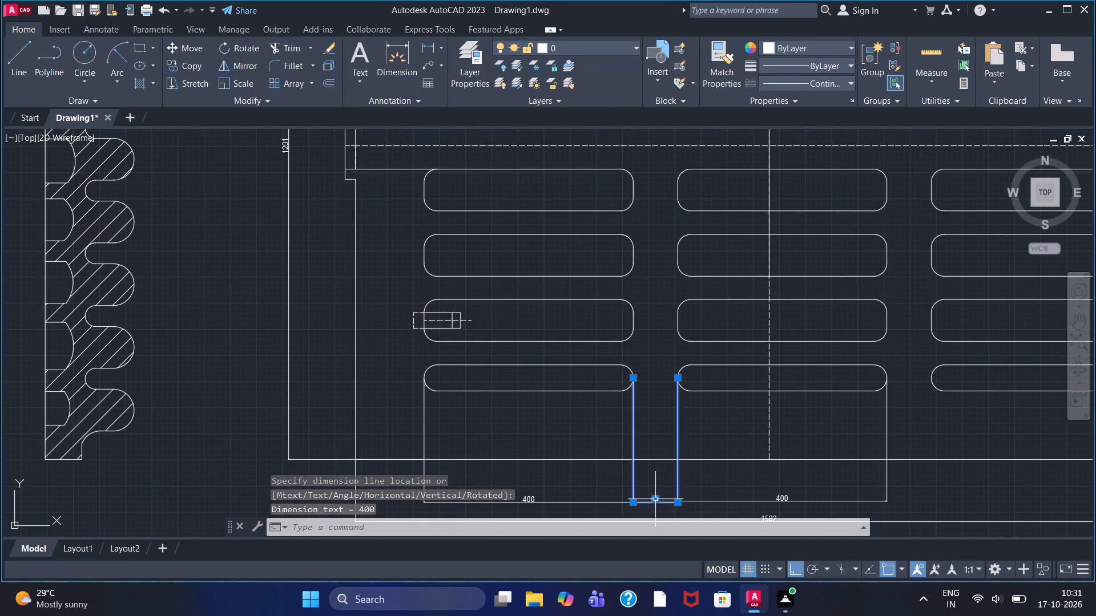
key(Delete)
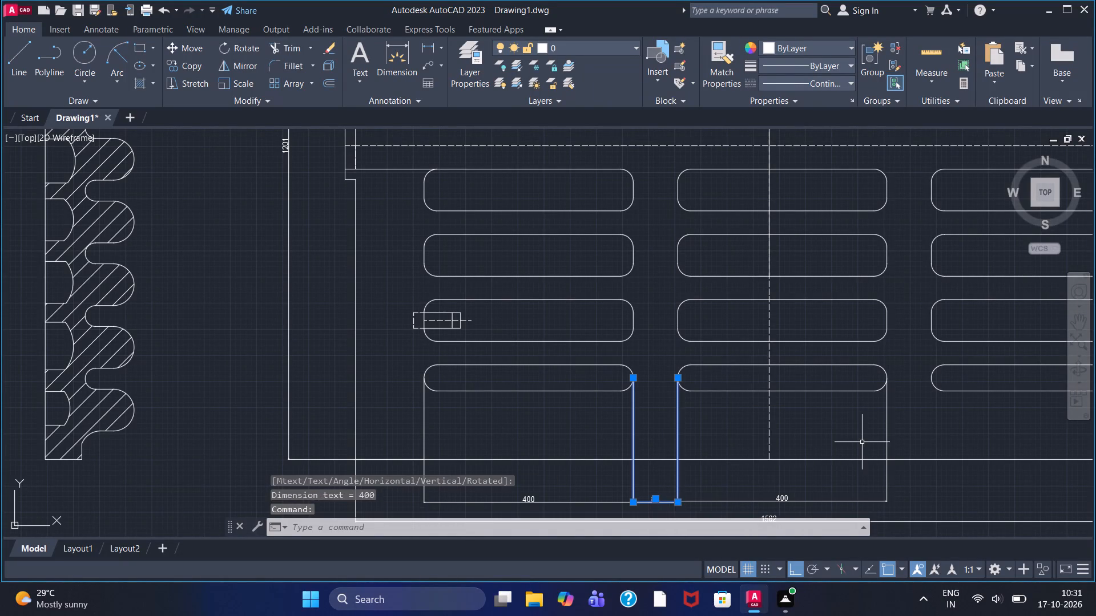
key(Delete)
Add a horizontal linear dimension for the length of the right column's lowest slot, roughly level with the other slot dimensions.
middle_drag(944, 428, 881, 413)
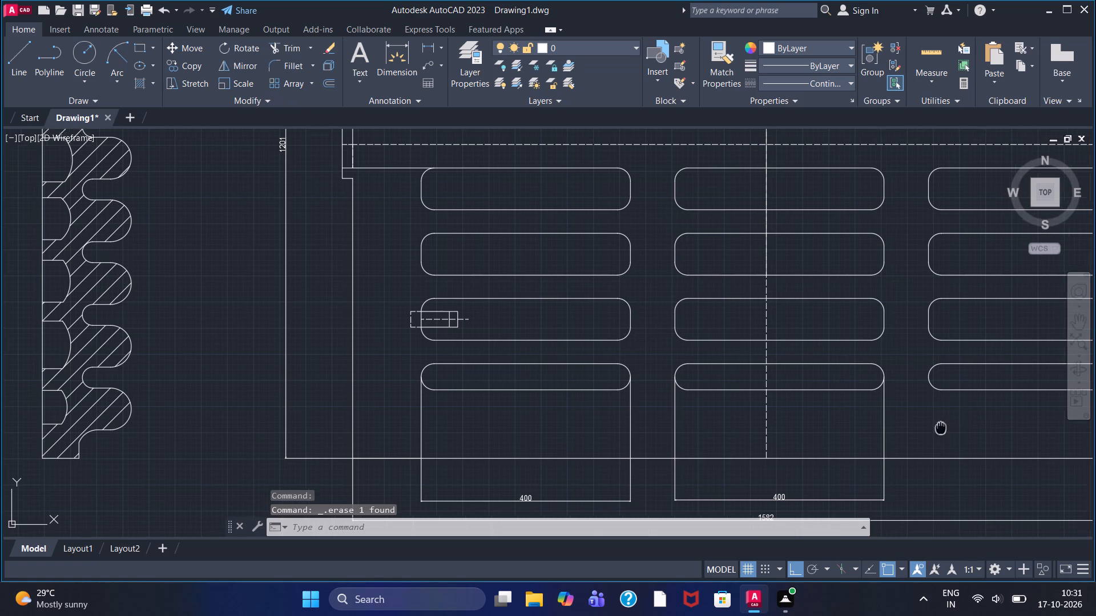
middle_drag(881, 413, 815, 395)
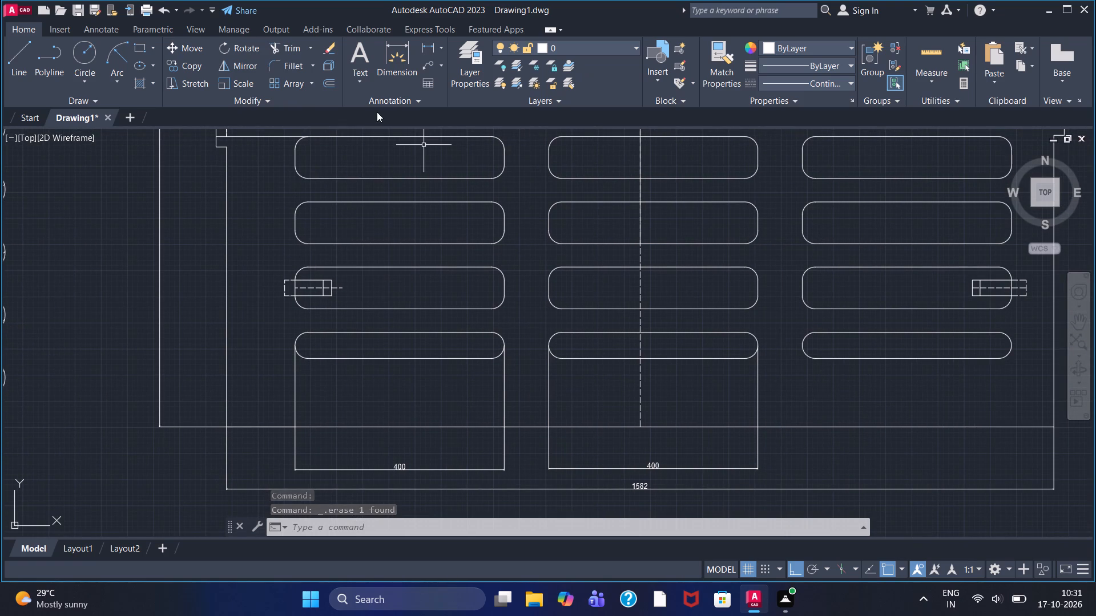
click(436, 43)
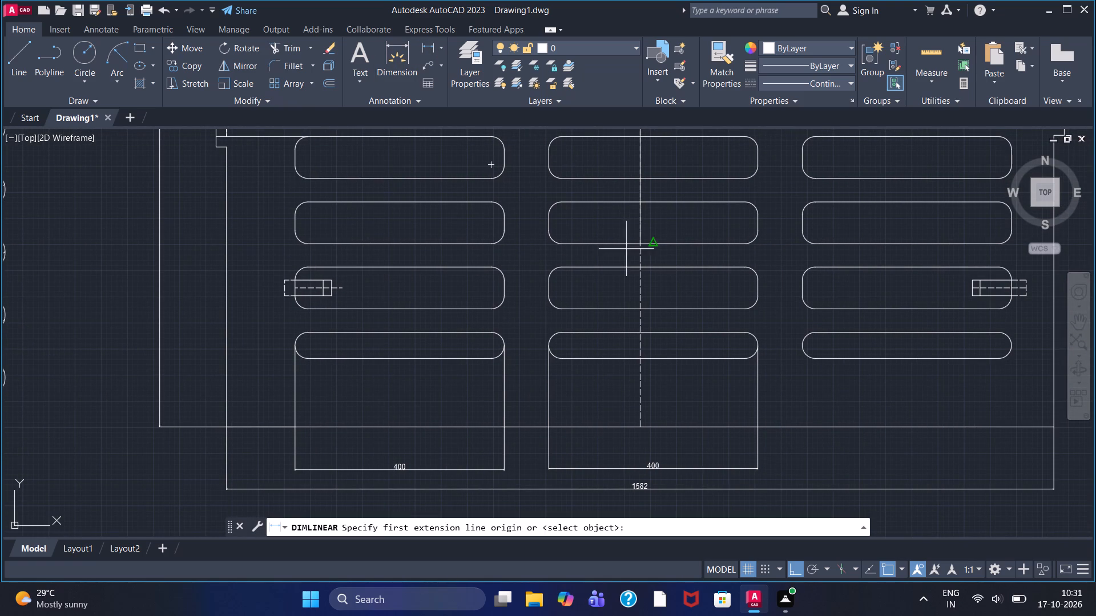
click(799, 343)
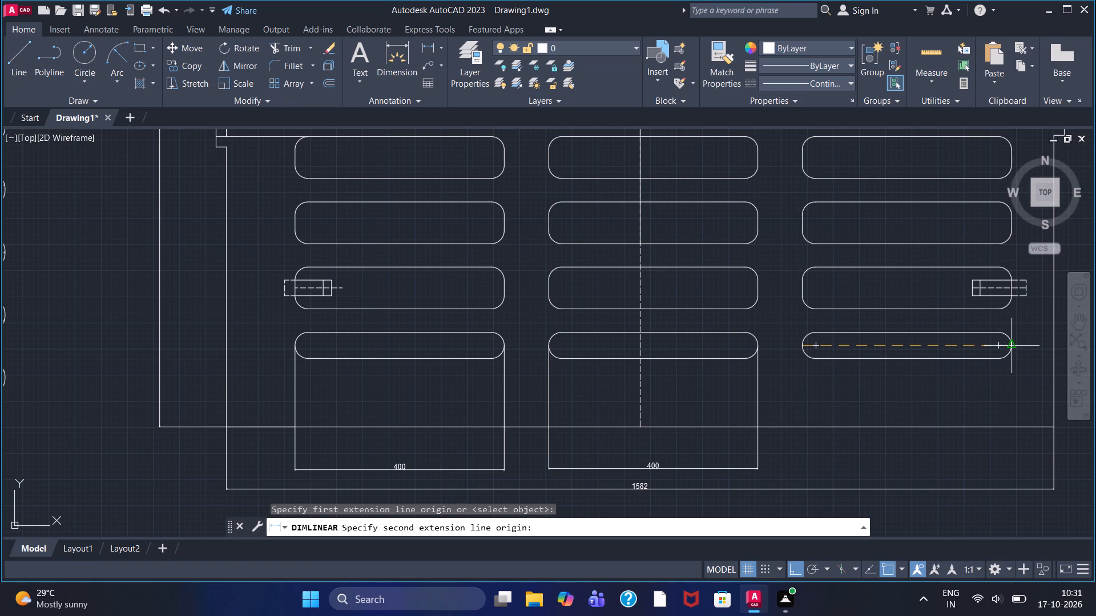
click(1011, 348)
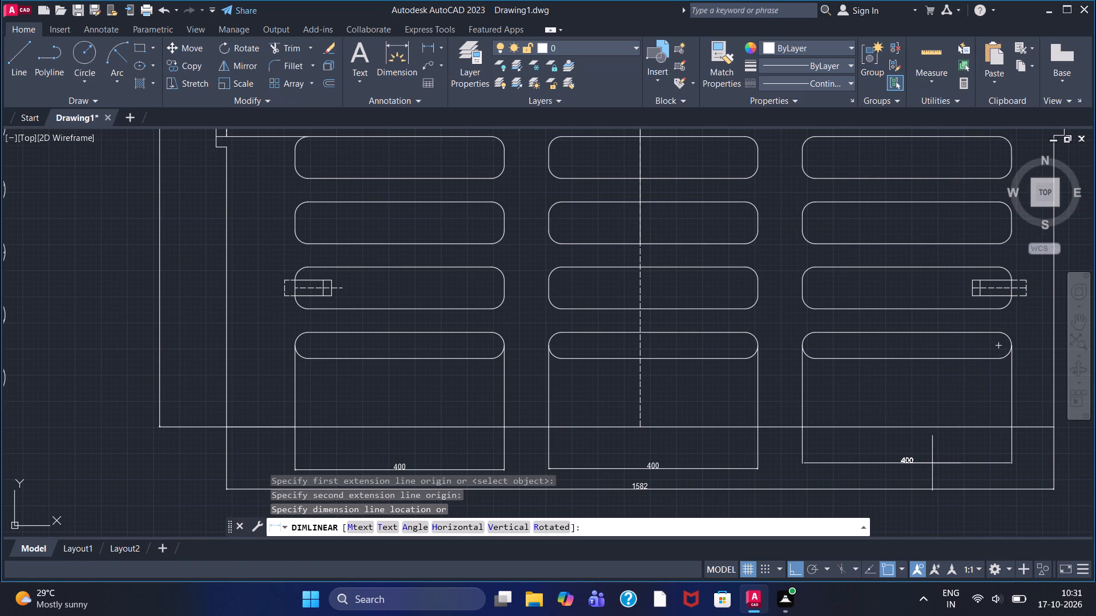
click(932, 466)
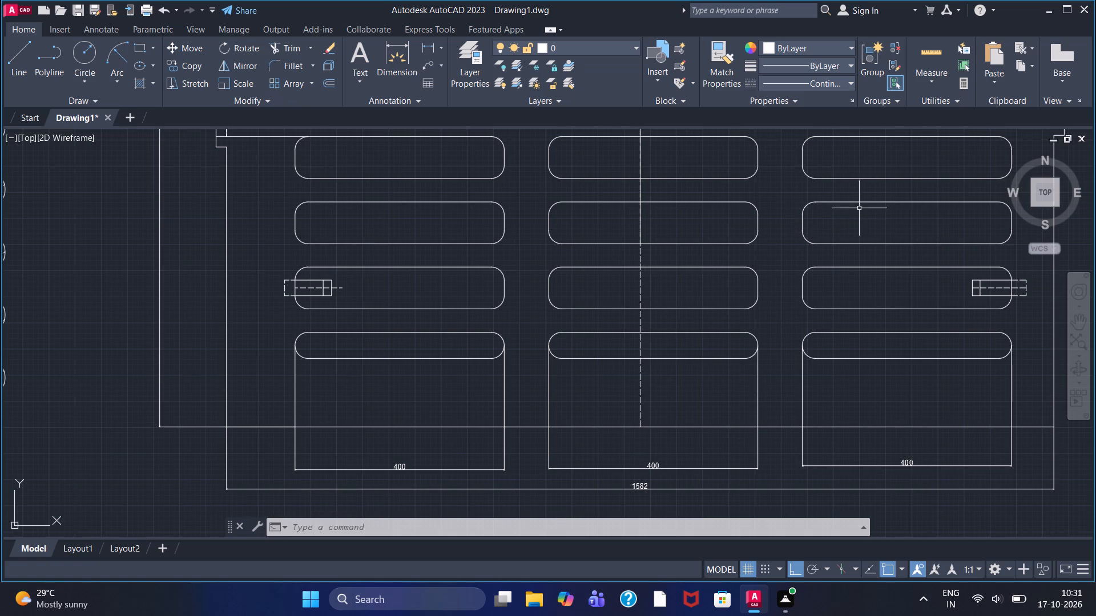
Add a vertical linear dimension for the height of the left column's lowest slot, placed left of the slotted view's edge.
click(428, 40)
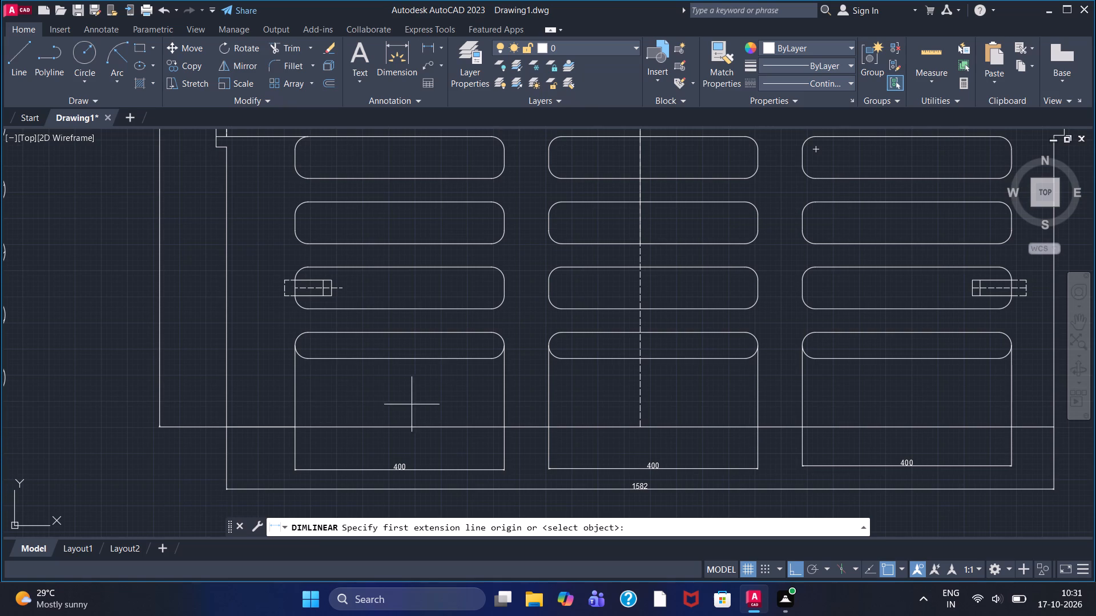
click(309, 335)
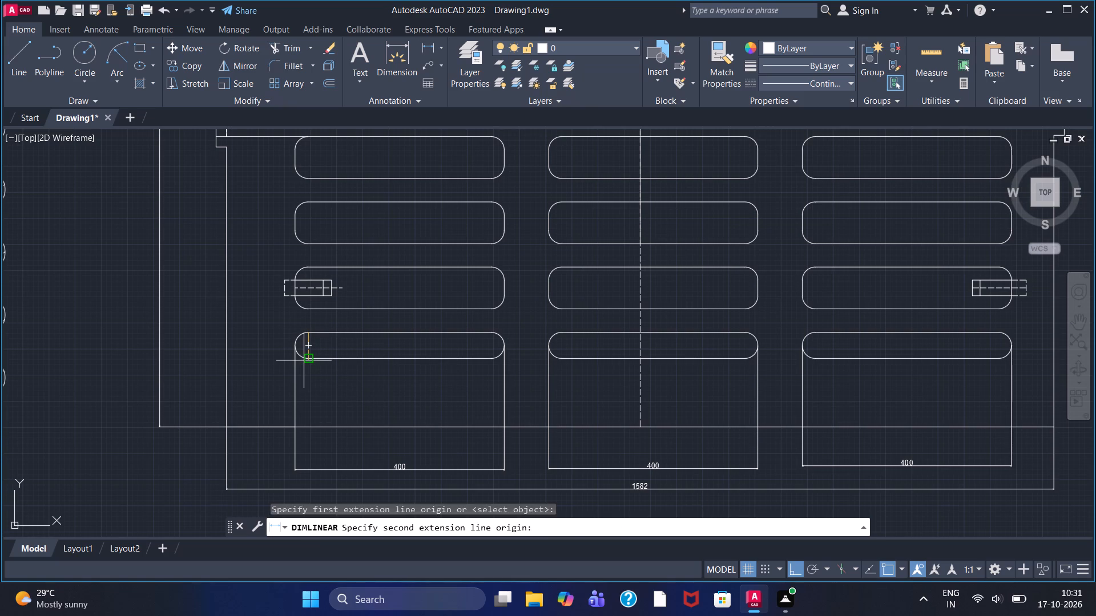
click(304, 360)
click(199, 358)
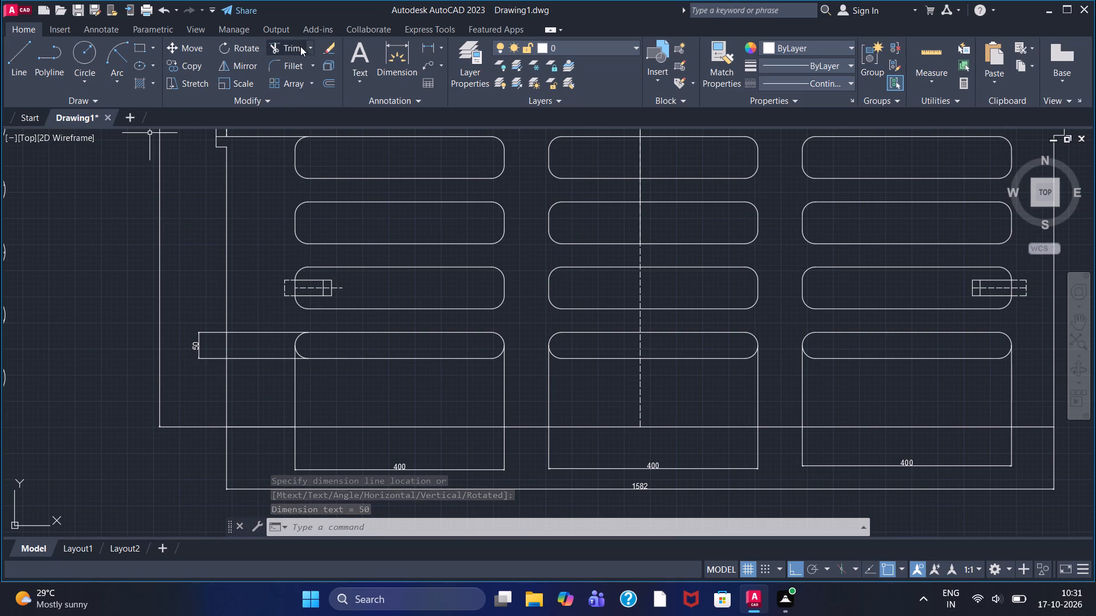
Dimension the vertical gap between the left column's lowest and second-lowest slots, in line with the slot height dimension.
click(428, 47)
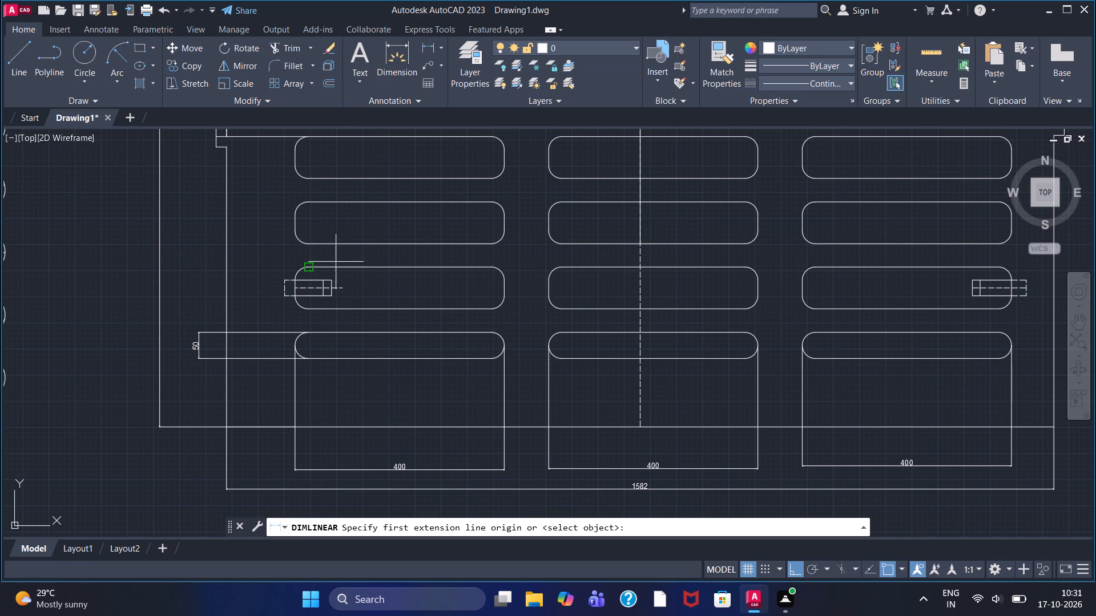
click(310, 309)
click(303, 331)
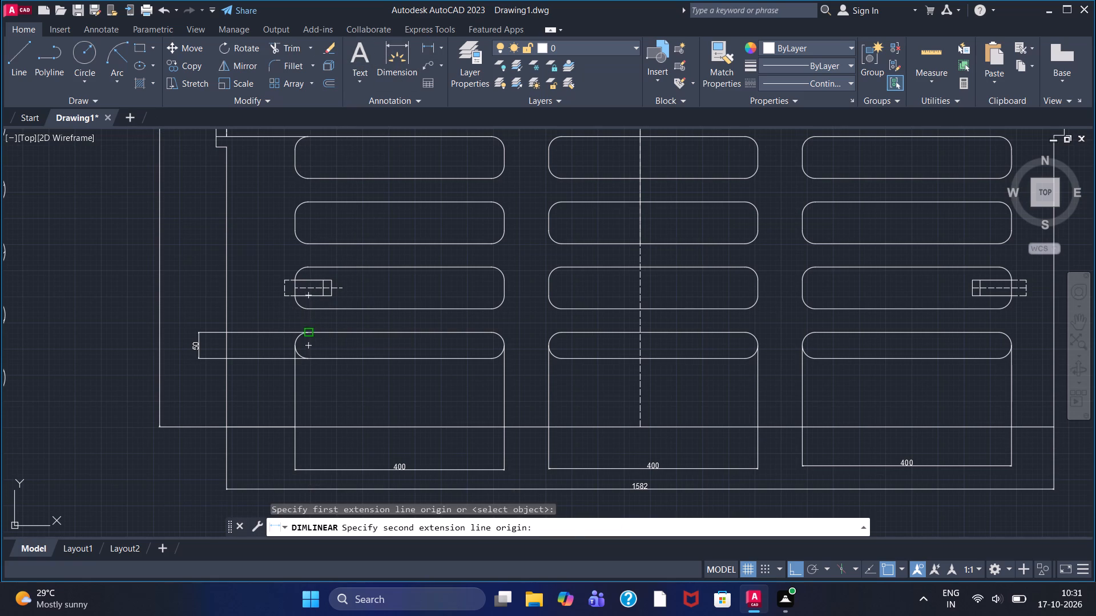
click(200, 321)
right_click(200, 321)
click(133, 301)
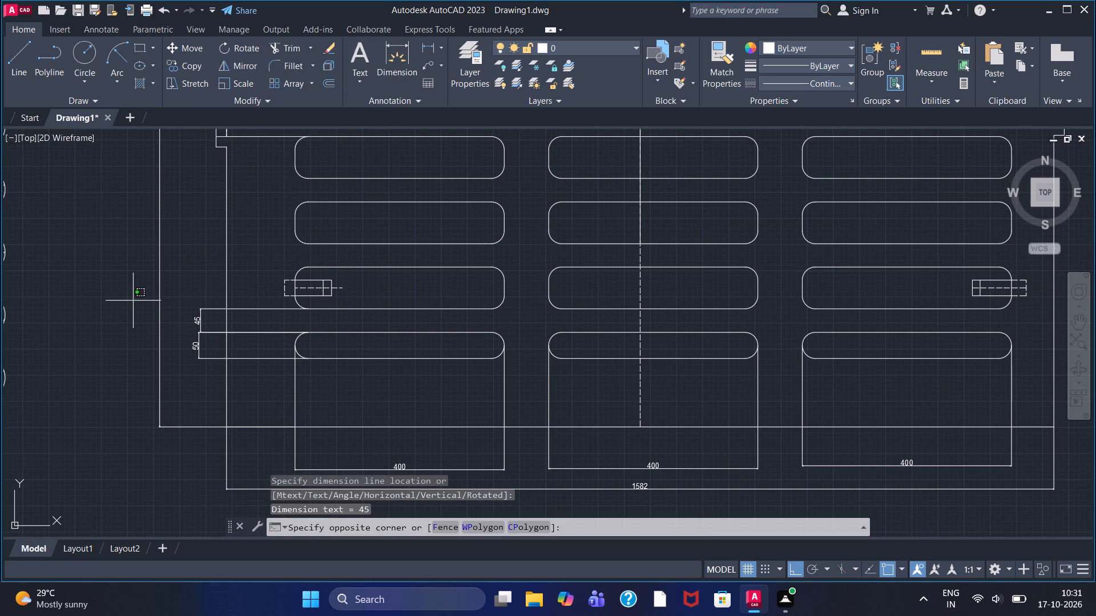
click(121, 287)
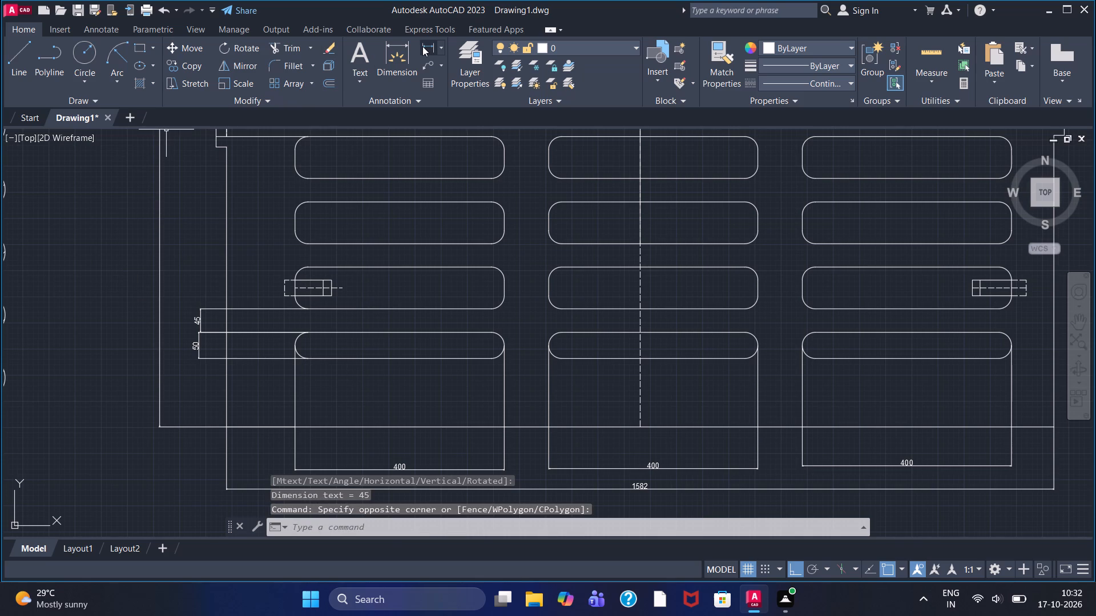
Add a vertical linear dimension for the height of the left column's second-lowest slot, in line with the dimensions below it.
click(422, 46)
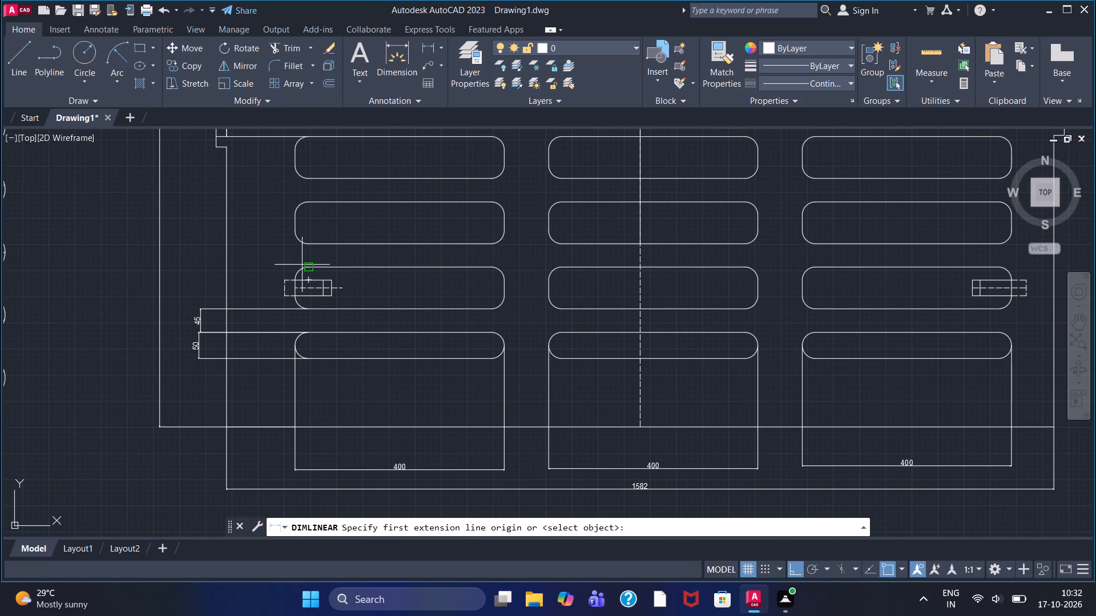
click(302, 265)
click(307, 308)
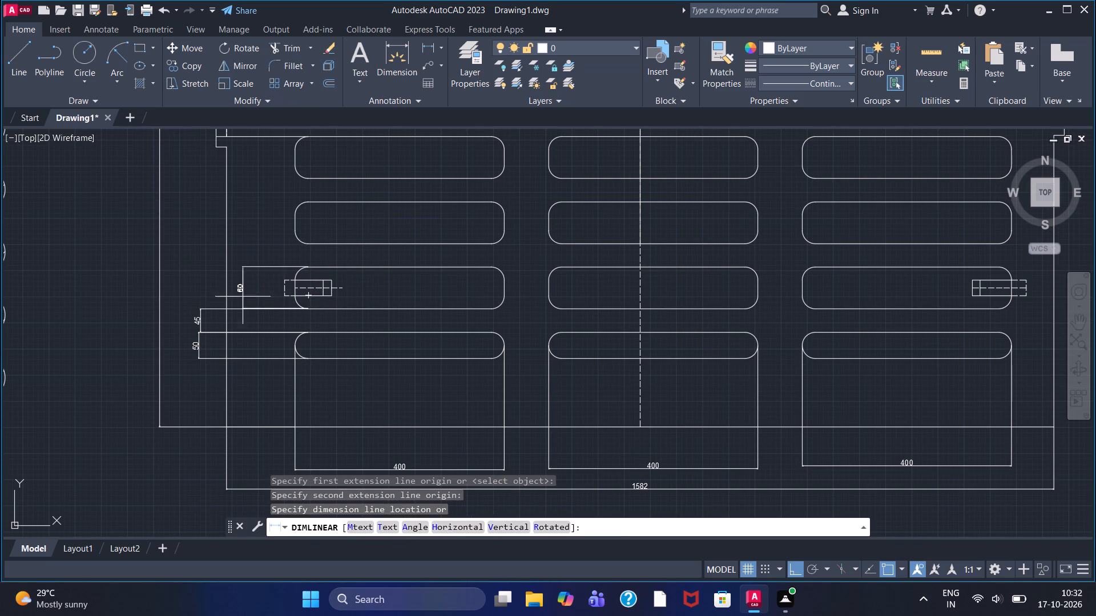
click(200, 297)
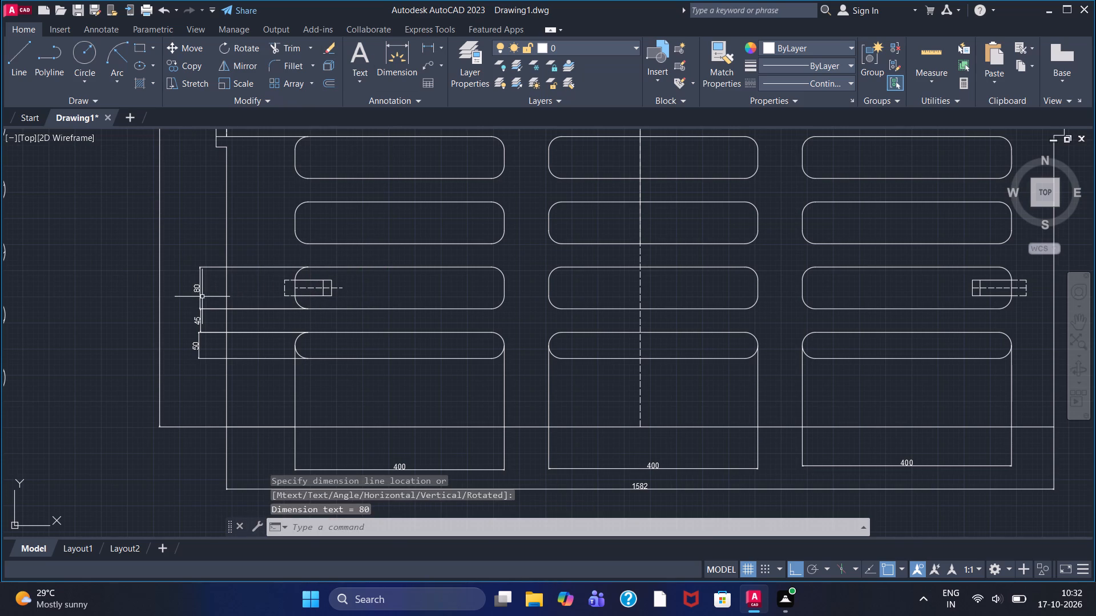
Dimension the vertical gap between the left column's second and third slots from the bottom, continuing the same dimension line.
click(425, 49)
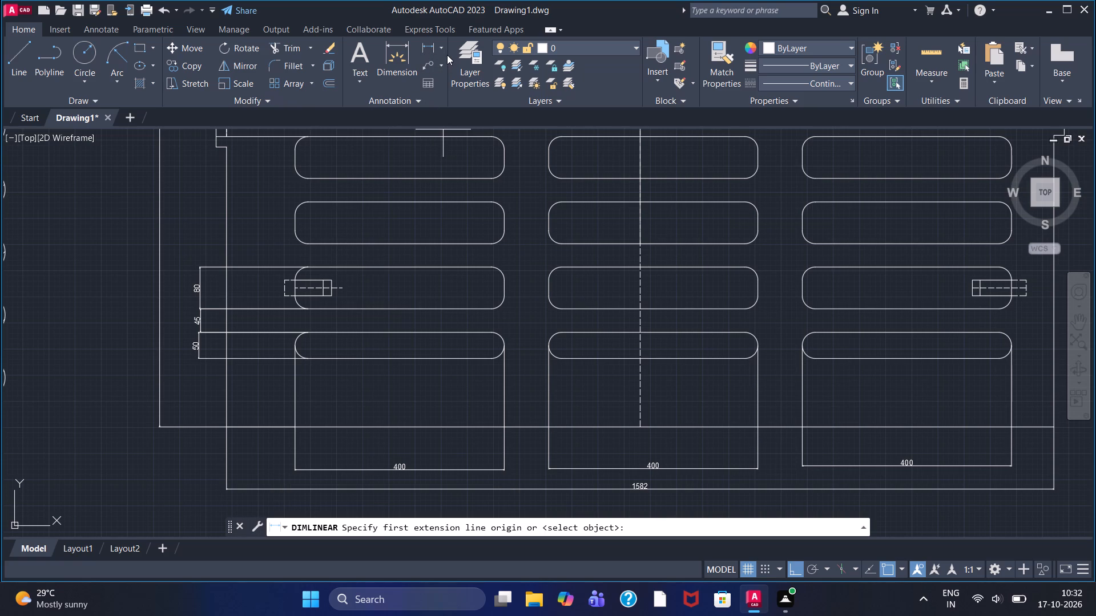
click(311, 247)
click(306, 270)
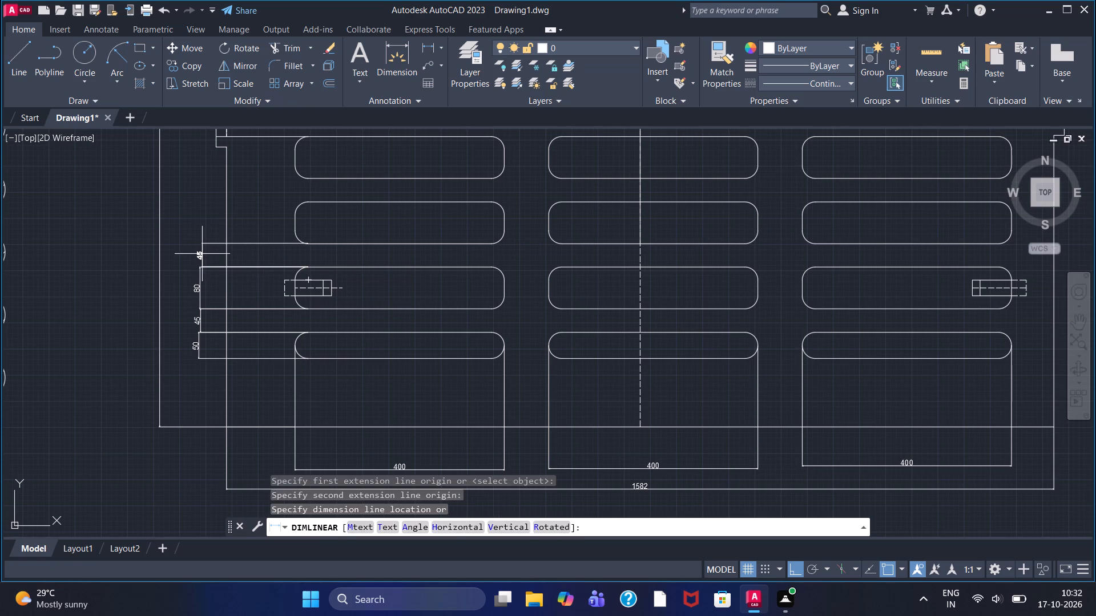
click(200, 253)
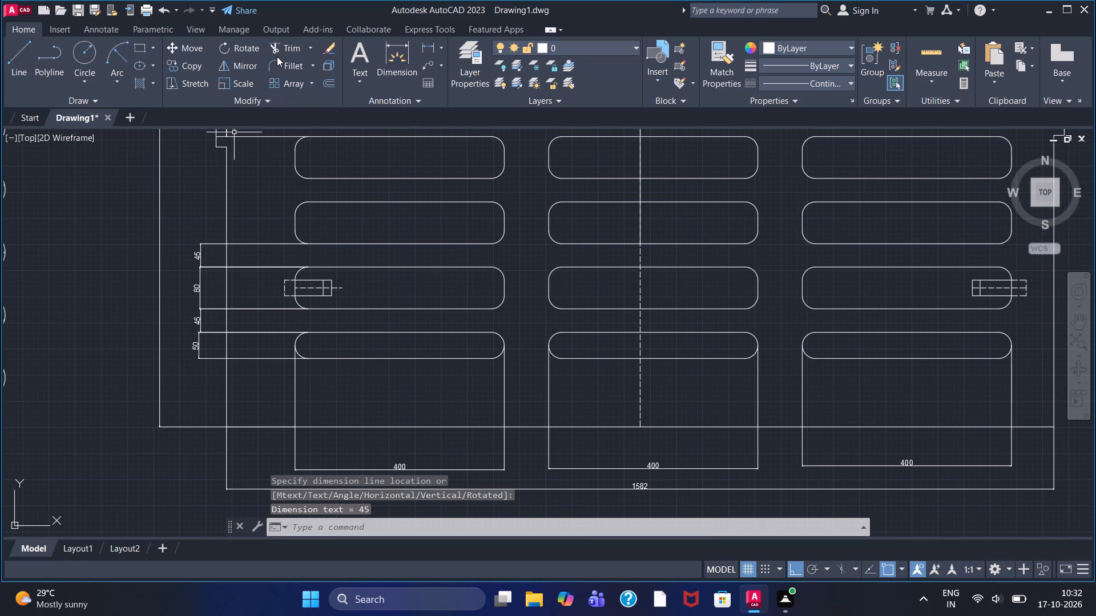
Dimension the vertical gap between the left column's third and fourth slots from the bottom, placed just outside the view's left edge.
click(425, 48)
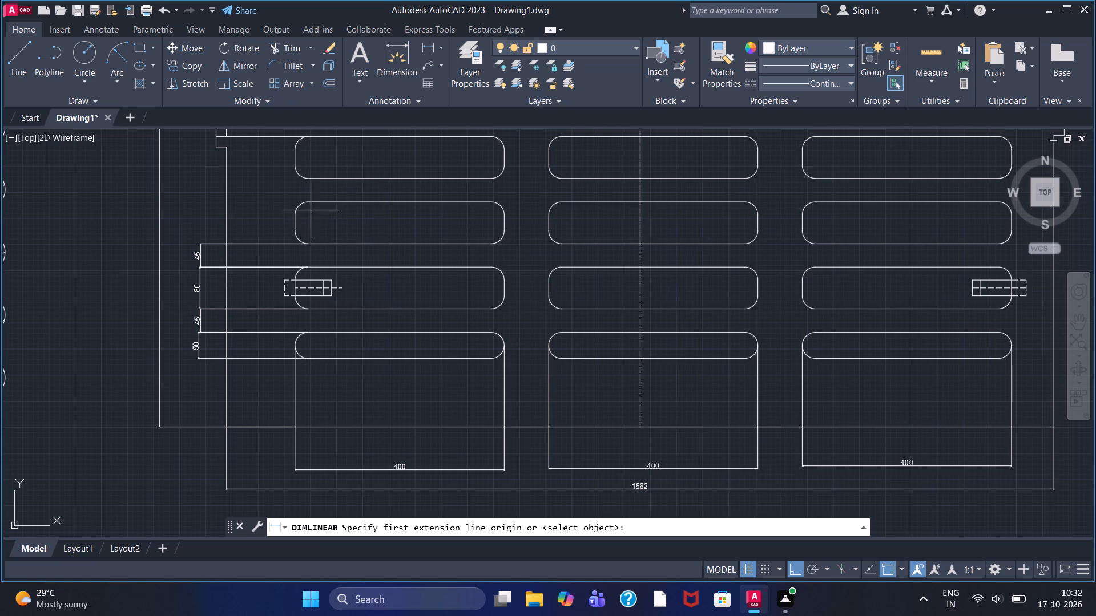
click(311, 173)
click(306, 203)
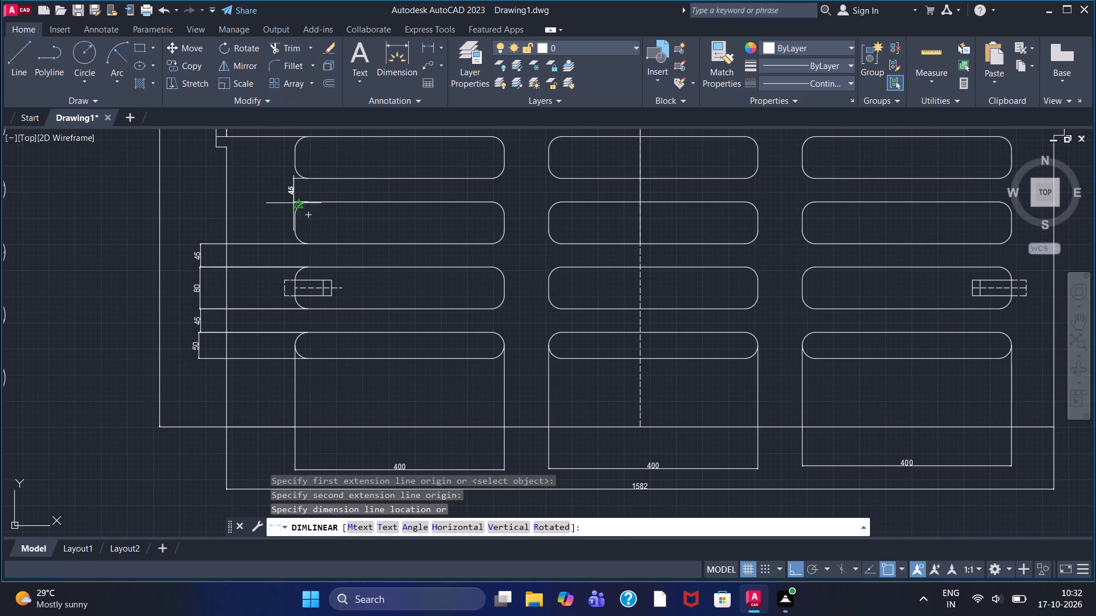
click(208, 204)
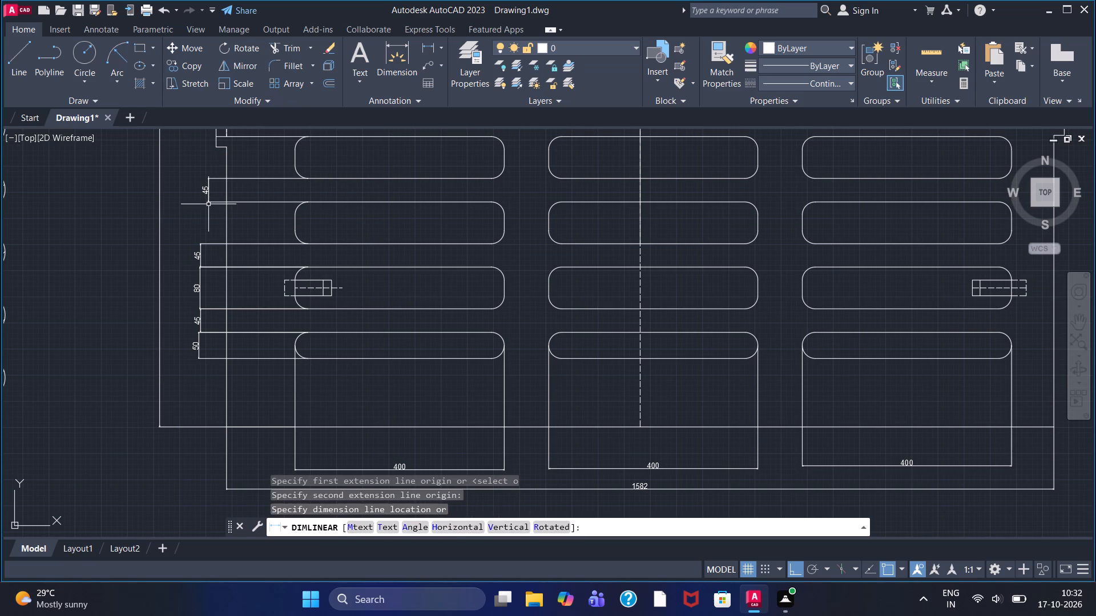
Add a vertical linear dimension for the height of the left column's third slot from the bottom, in line with the lower dimensions.
click(420, 48)
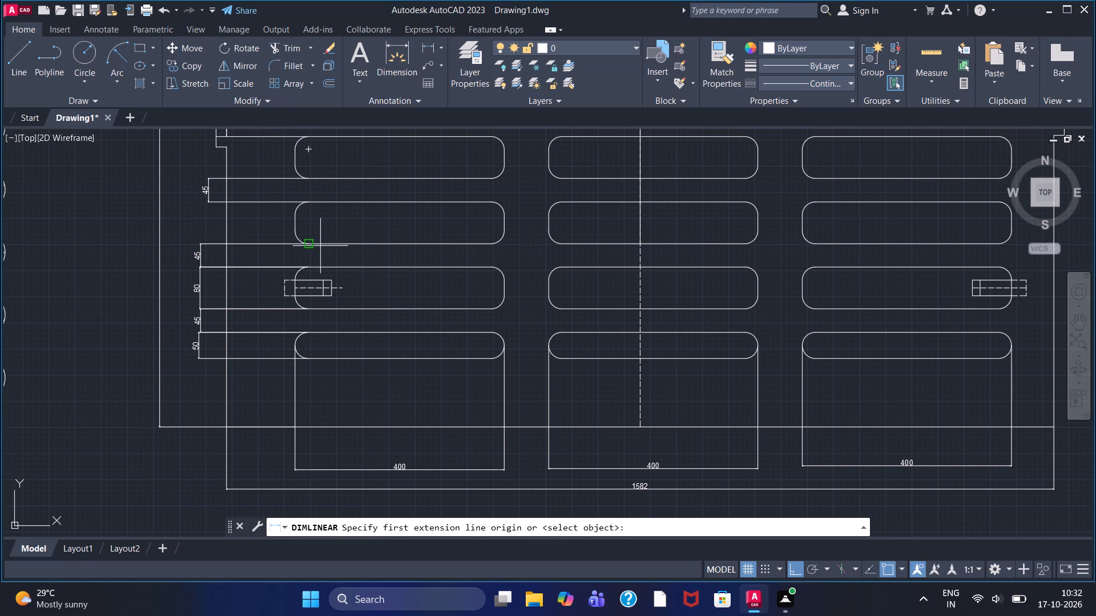
click(309, 242)
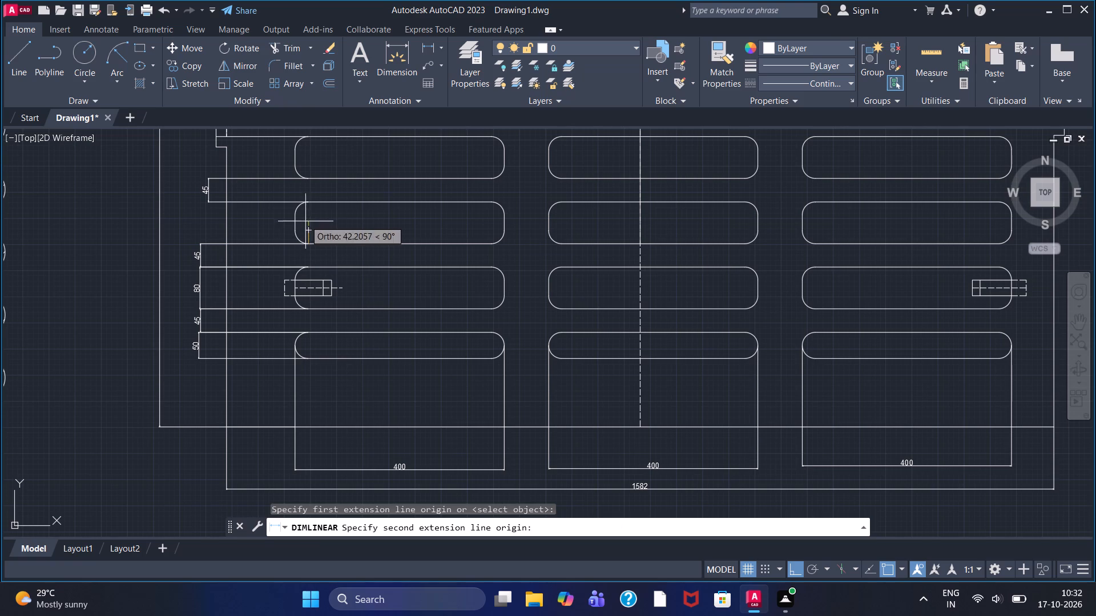
click(307, 200)
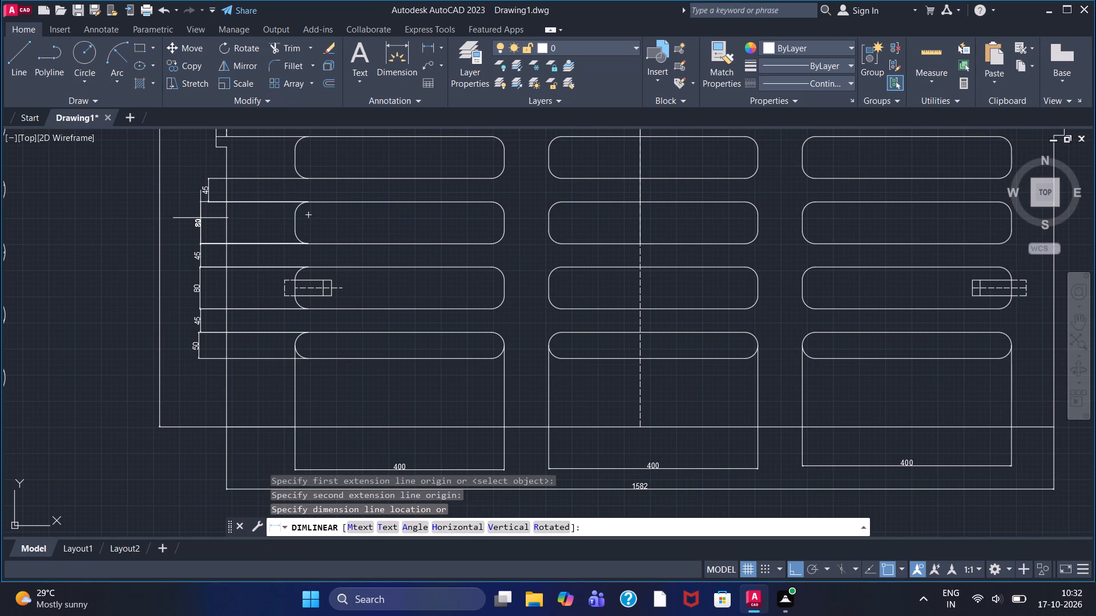
click(200, 218)
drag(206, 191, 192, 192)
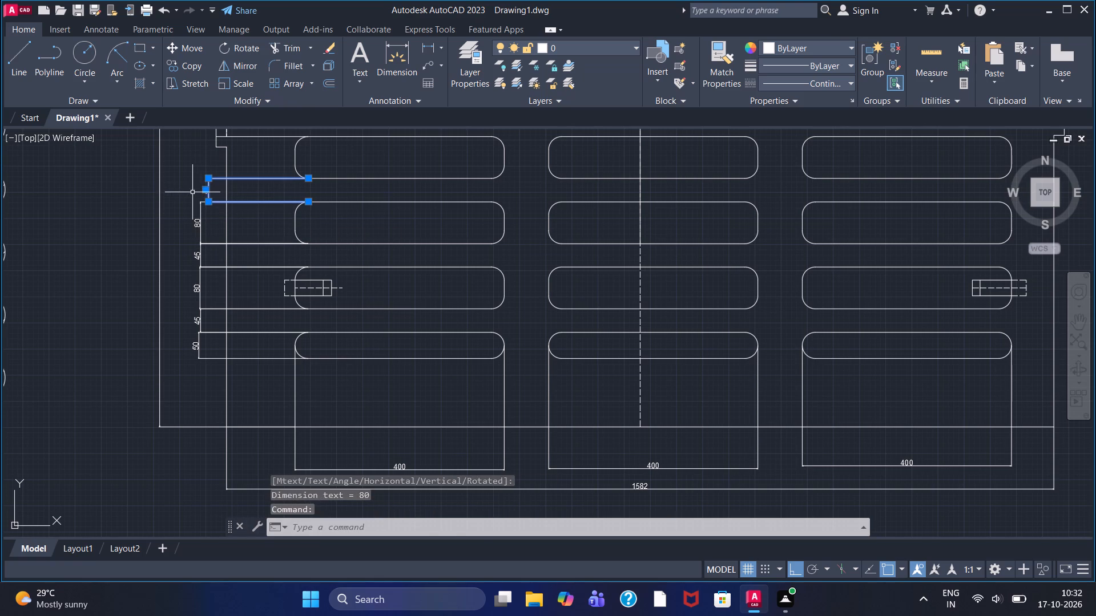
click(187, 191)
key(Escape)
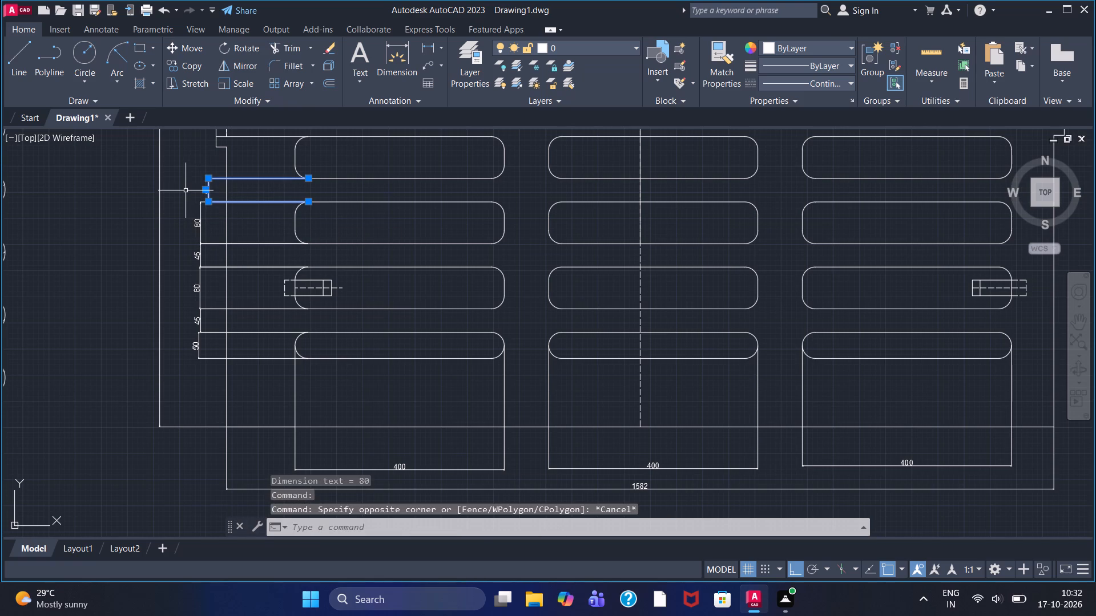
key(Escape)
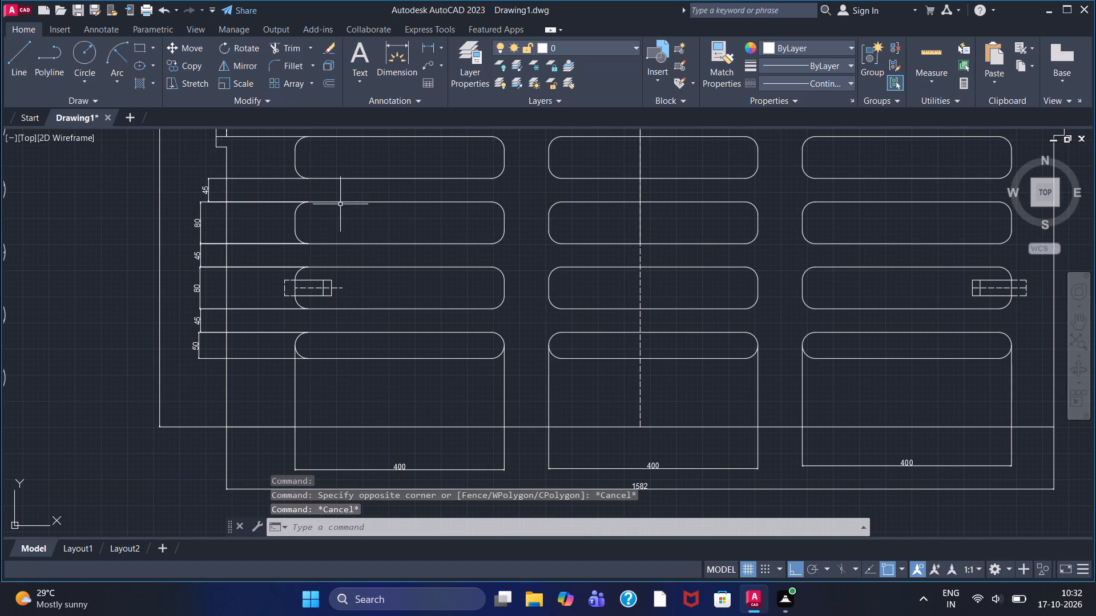
Add a vertical linear dimension for the height of the left column's slot directly below the horizontal centreline, placed outside the view's left edge.
middle_drag(340, 204, 285, 334)
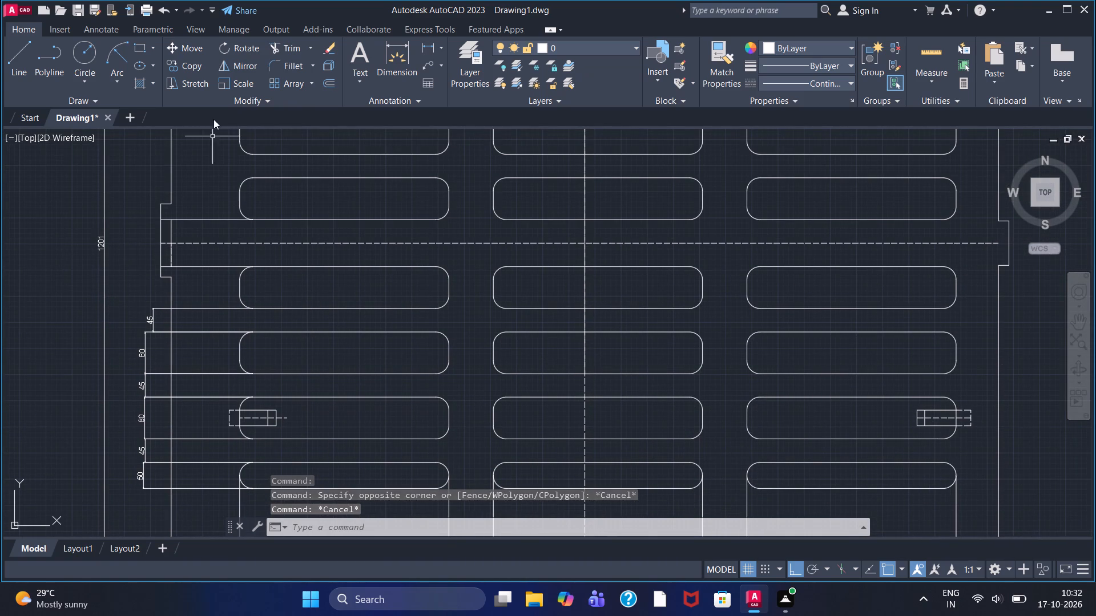
click(424, 46)
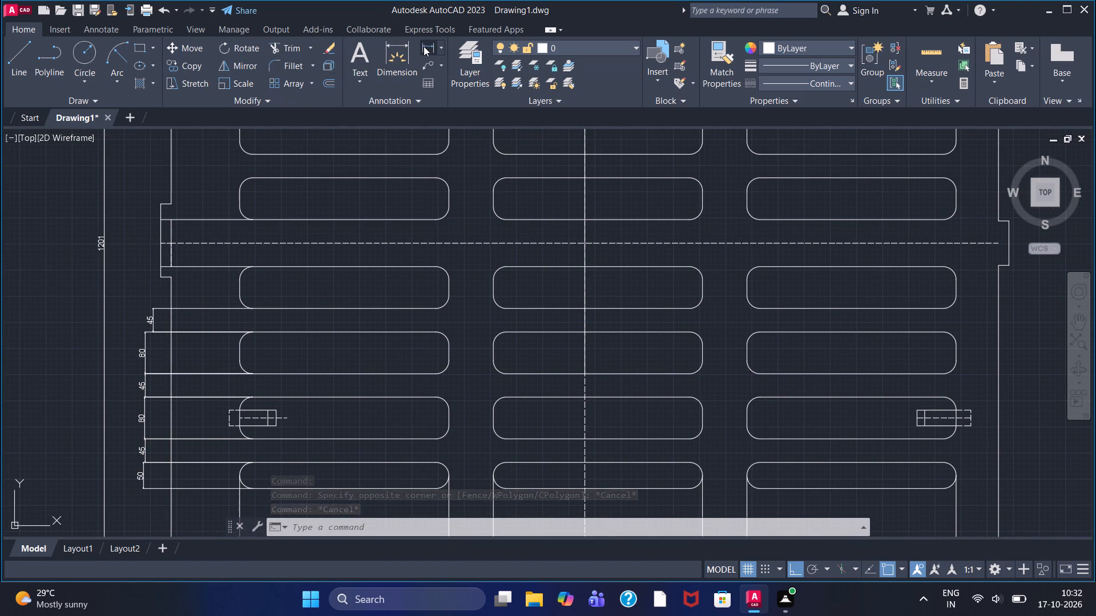
click(250, 266)
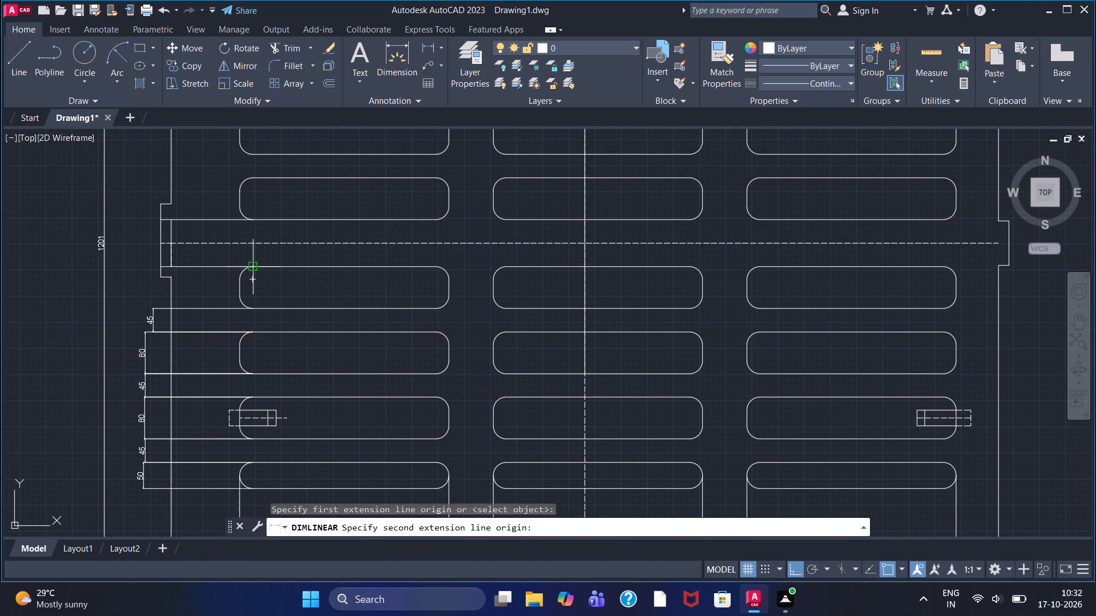
click(256, 306)
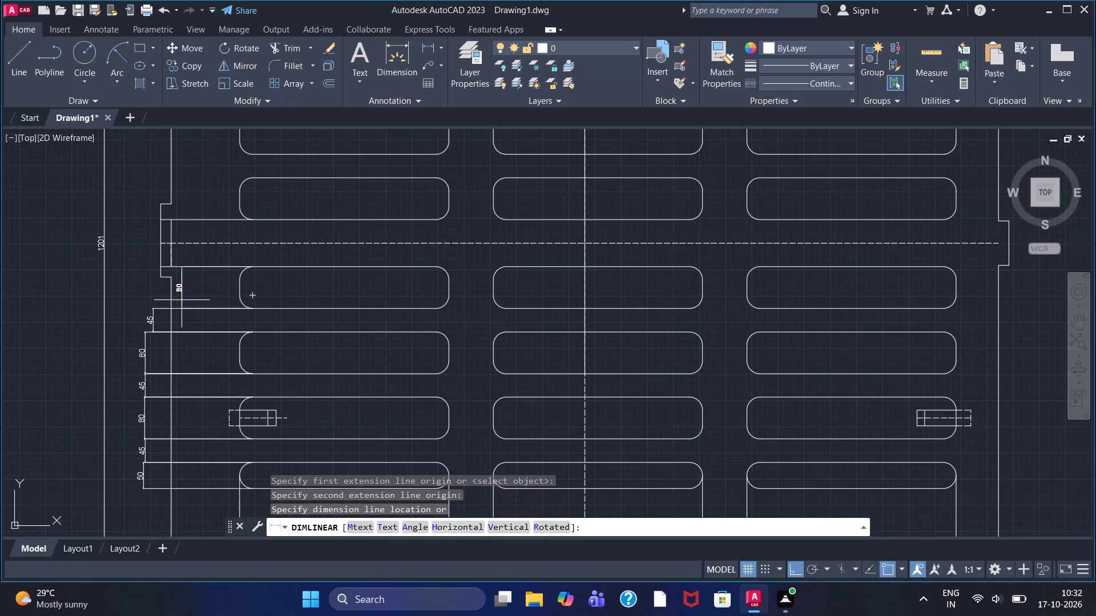
double_click(137, 297)
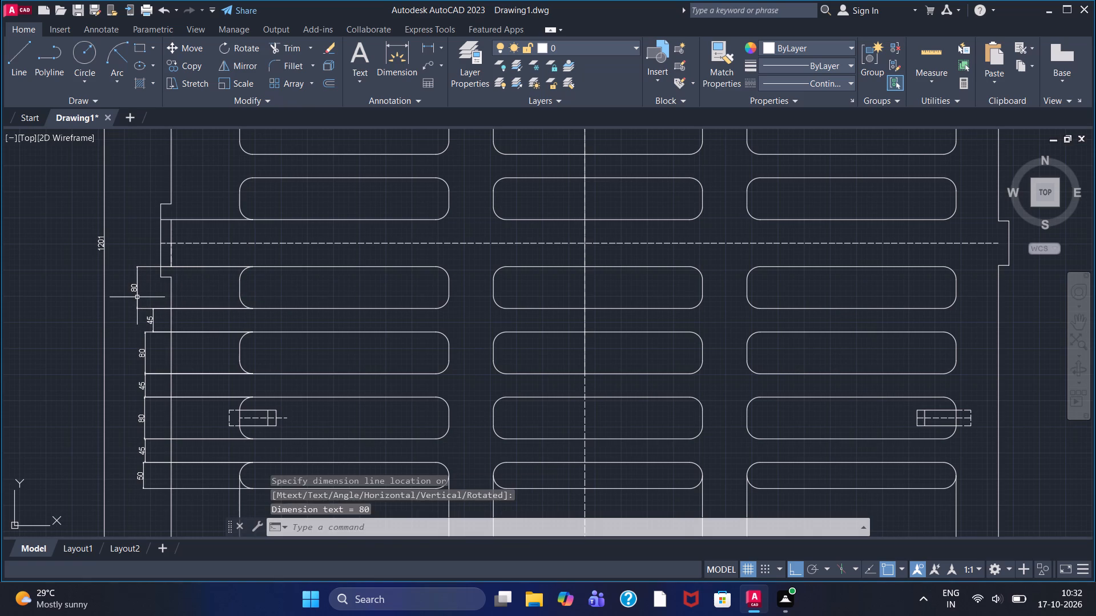
Dimension the vertical gap between the left column's two slots on either side of the horizontal centreline, roughly in line with the dimension below.
click(430, 42)
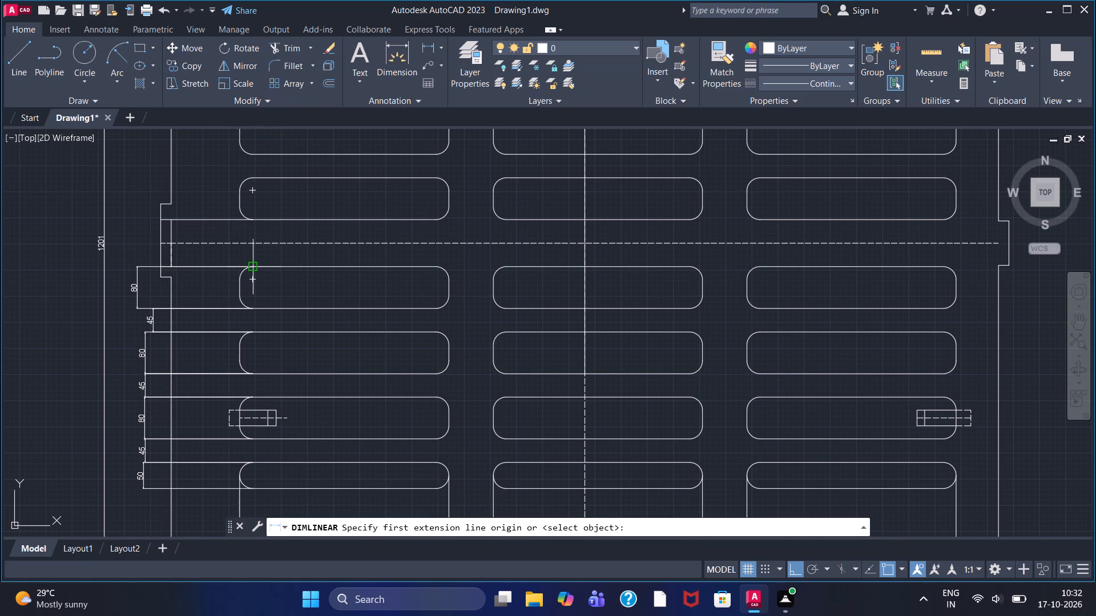
click(252, 266)
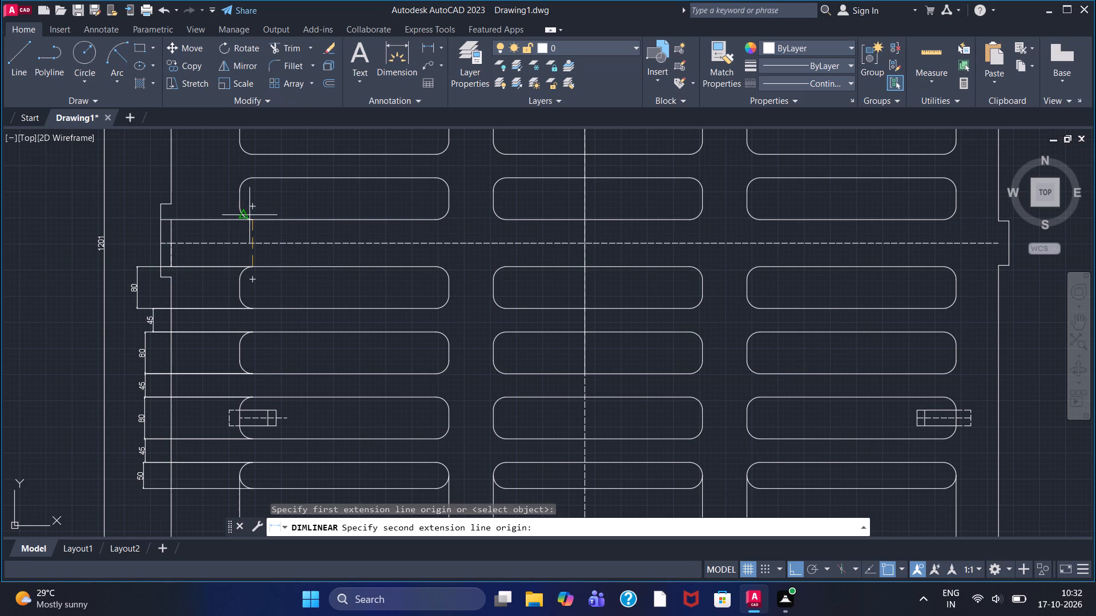
click(251, 218)
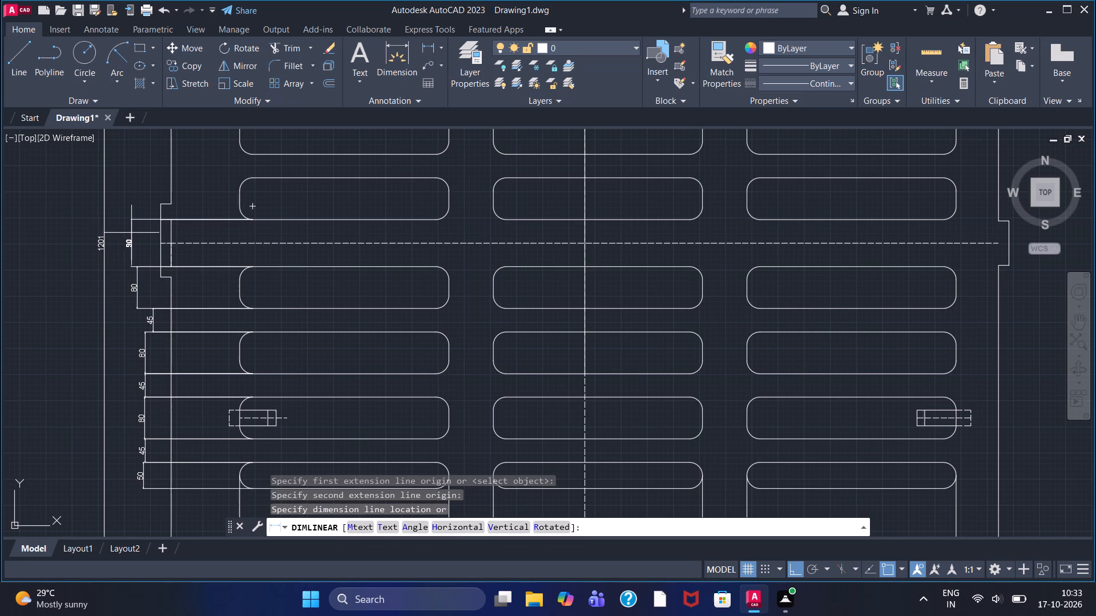
click(135, 232)
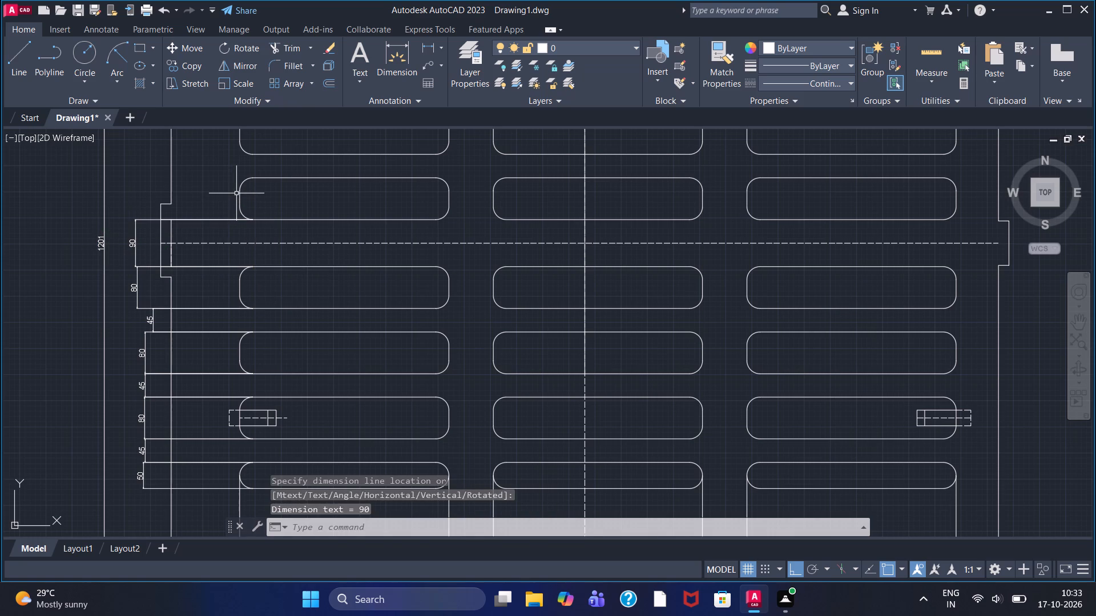
Dimension the vertical gap between the left column's first and second slots above the horizontal centreline, in line with the centreline gap dimension.
click(427, 52)
click(254, 153)
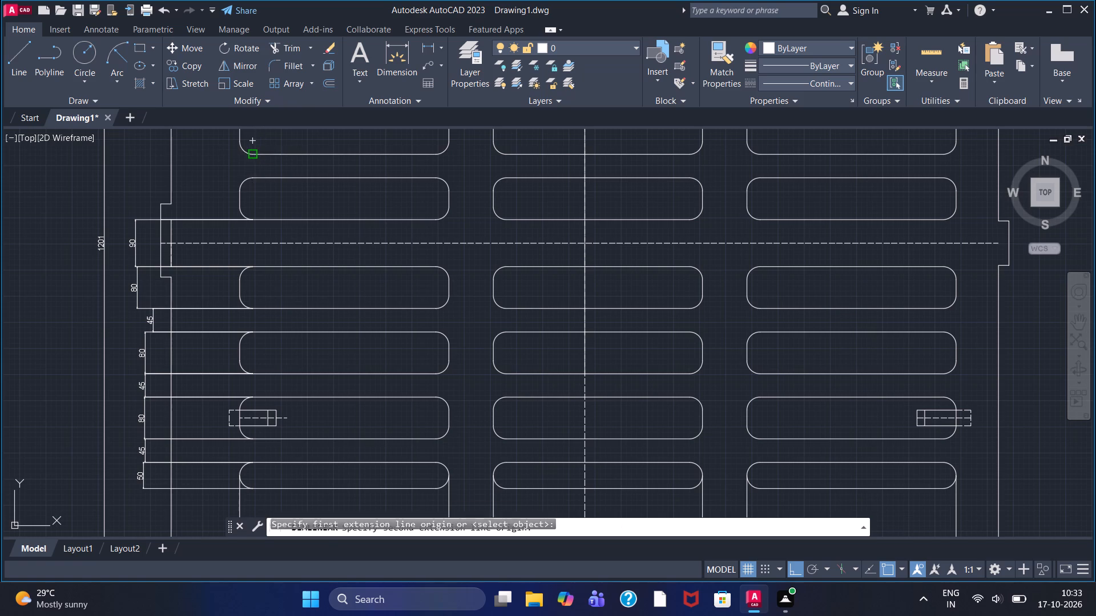
click(256, 179)
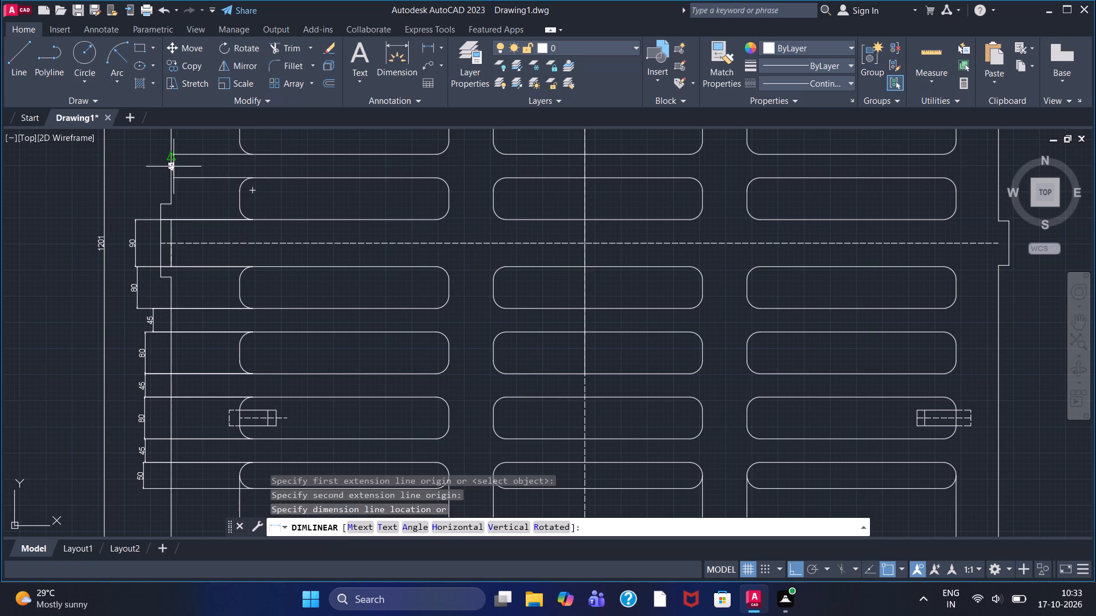
click(136, 166)
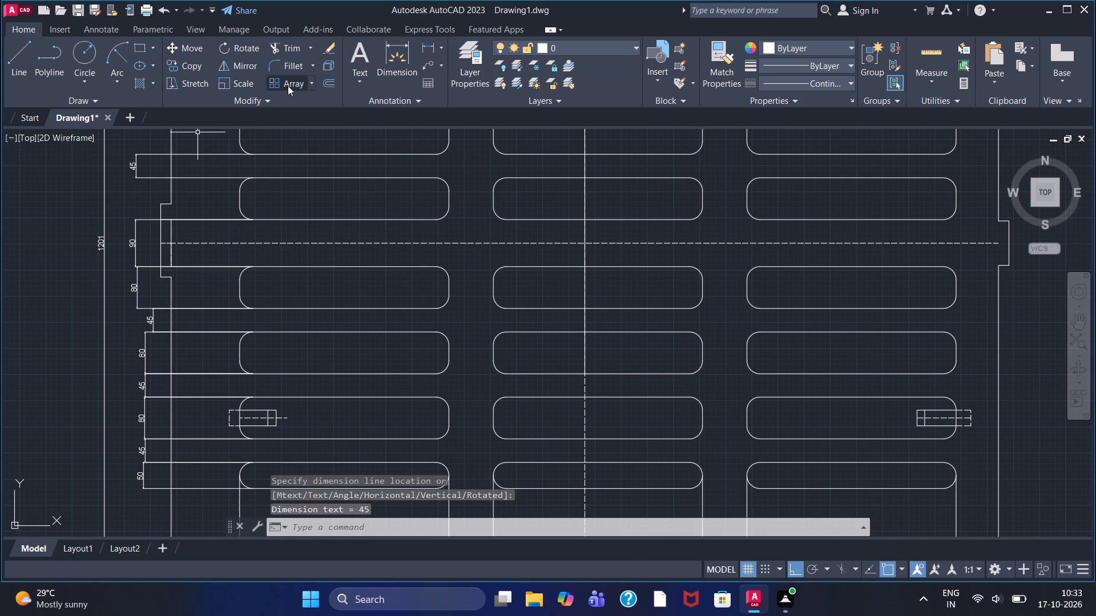
Add a vertical linear dimension for the height of the left column's slot directly above the horizontal centreline, in line with the neighbouring dimensions.
click(424, 42)
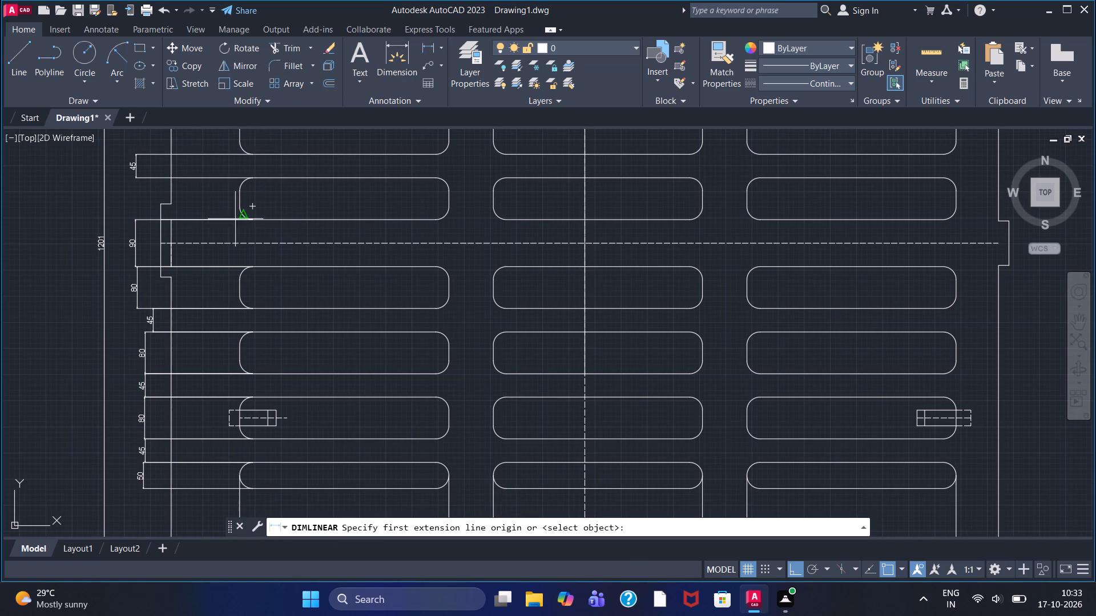
click(252, 218)
click(251, 176)
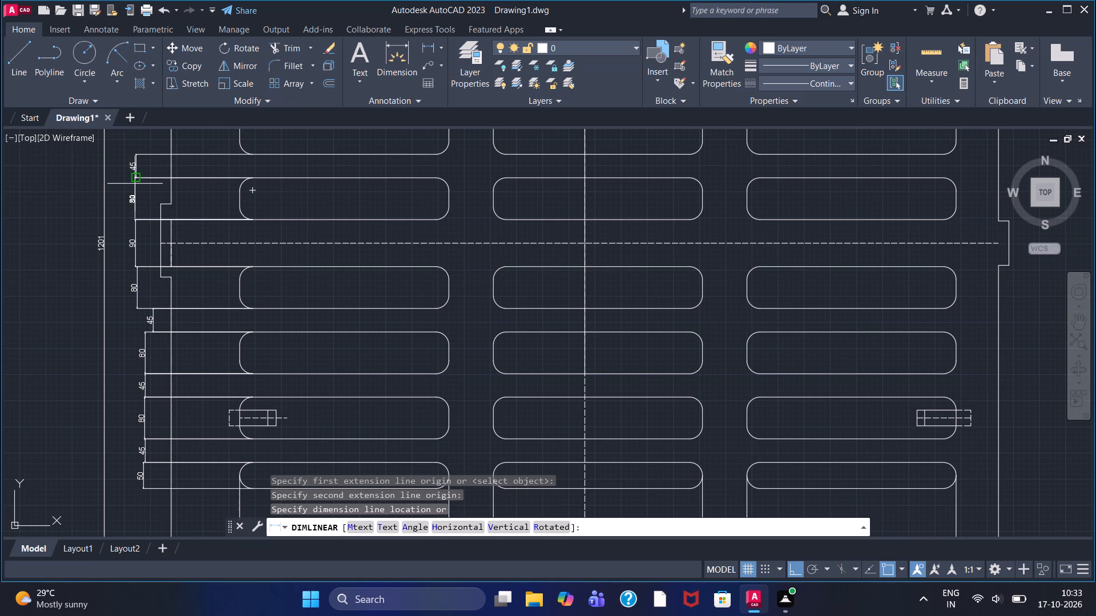
click(135, 184)
Add a vertical linear dimension for the height of the left column's second slot above the horizontal centreline, in line with the dimensions below.
middle_drag(176, 184, 128, 327)
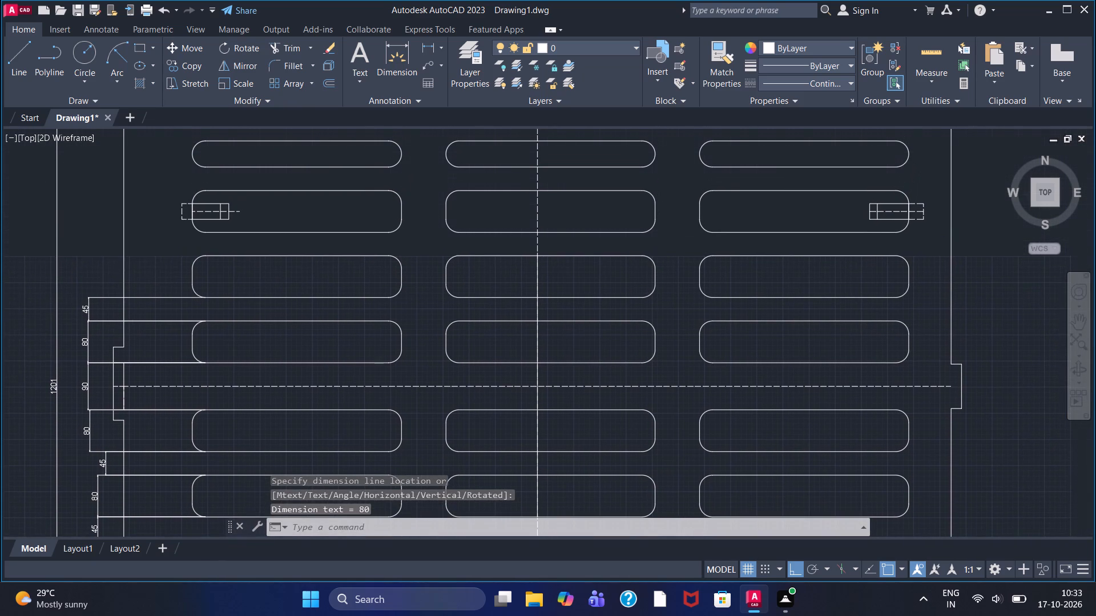
click(428, 46)
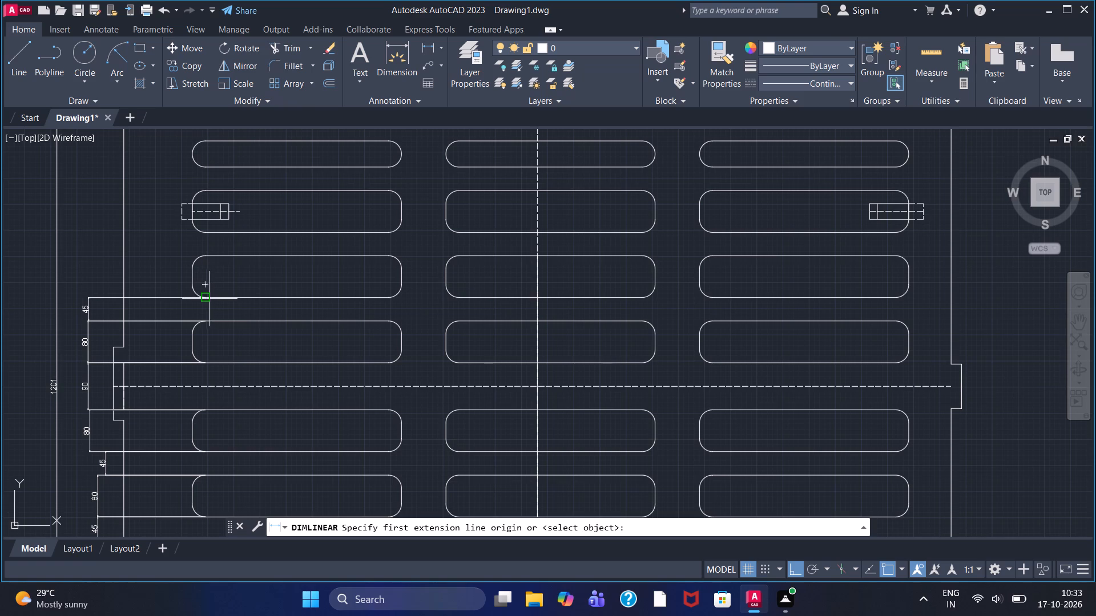
click(205, 299)
click(204, 256)
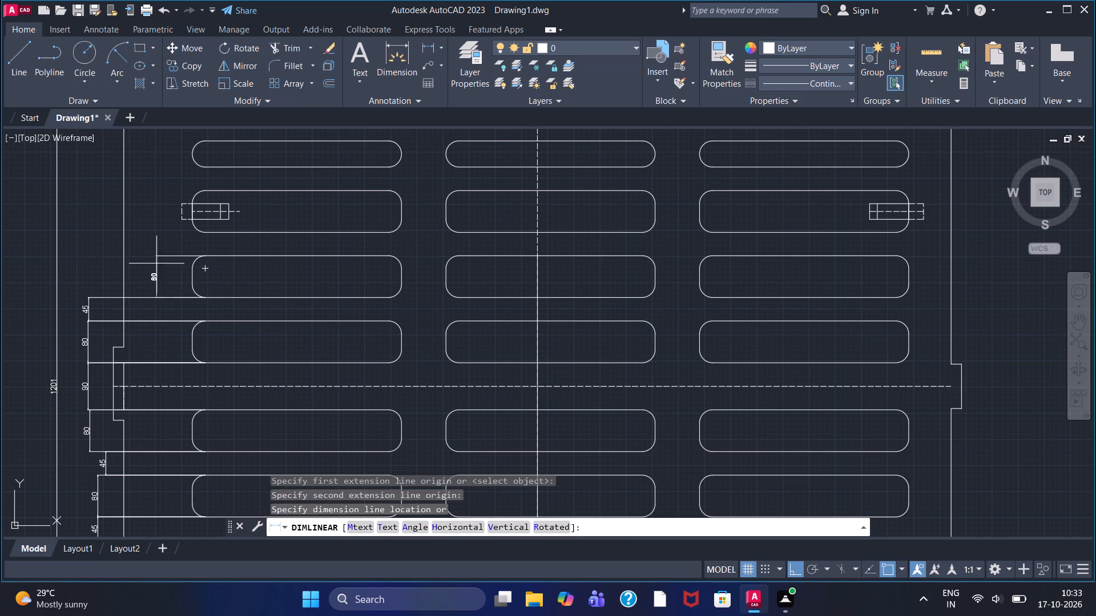
click(90, 271)
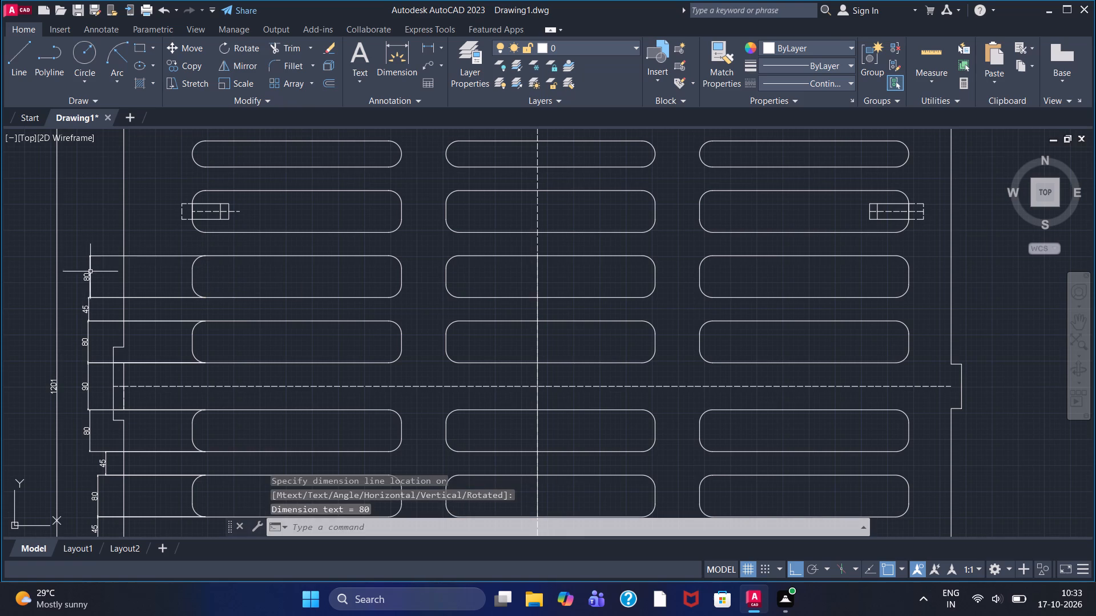
Dimension the vertical gap between the left column's second and third slots above the horizontal centreline, in line with the dimensions below.
click(422, 47)
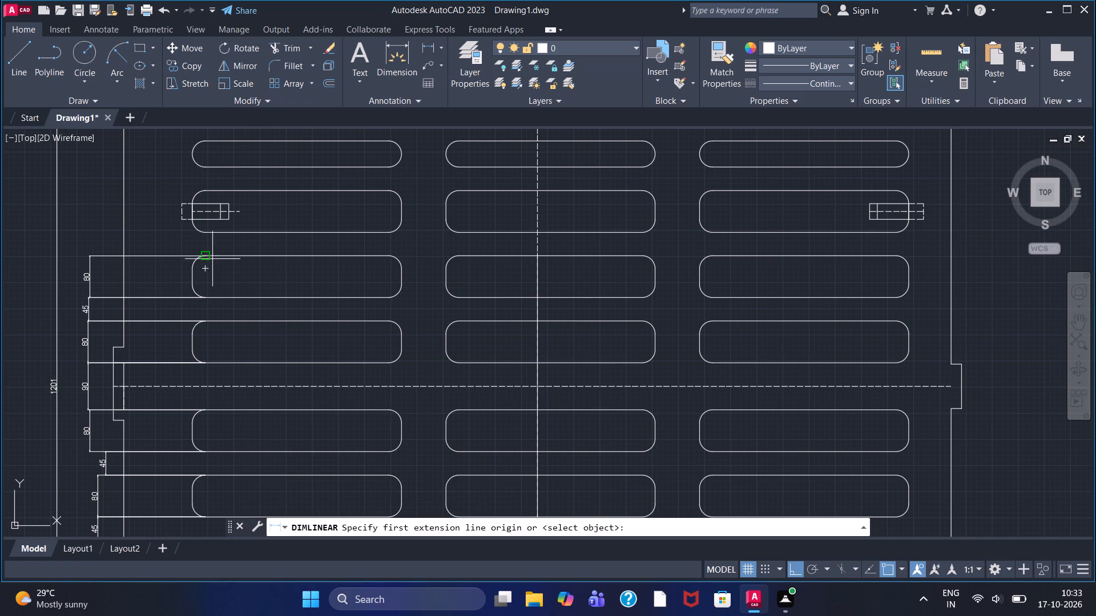
click(206, 257)
click(207, 232)
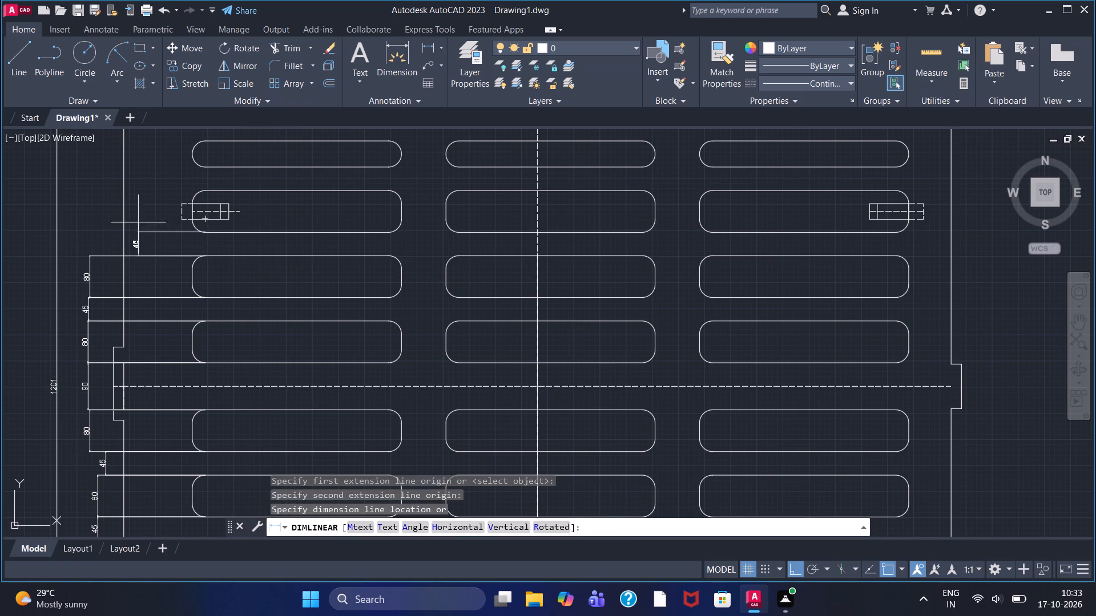
click(90, 224)
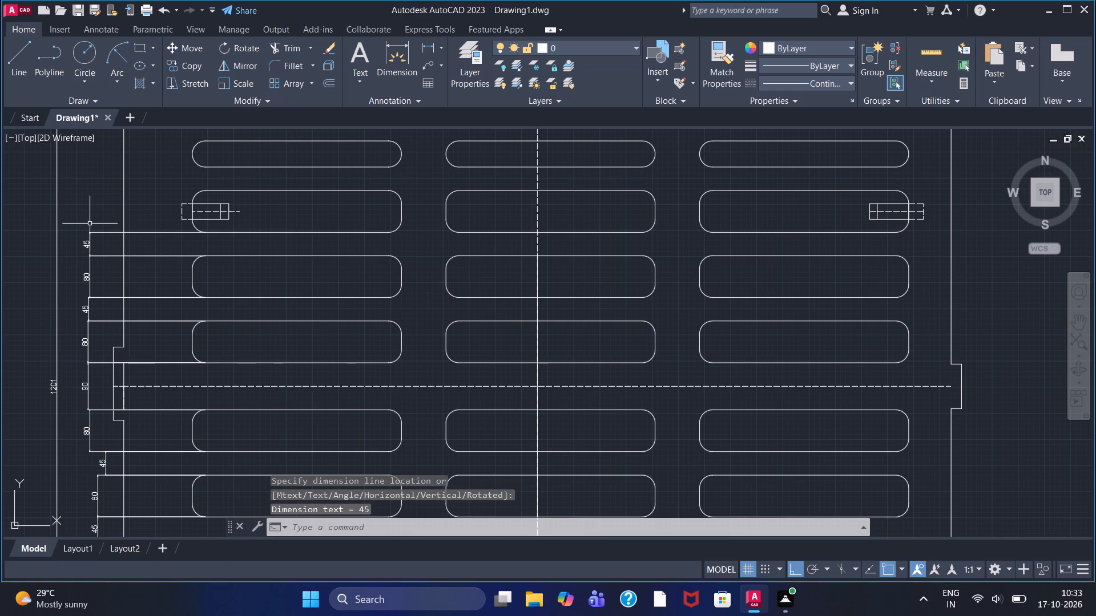
Add a vertical linear dimension for the height of the left column's third slot above the horizontal centreline, in line with the dimensions below.
click(426, 50)
click(202, 237)
click(206, 190)
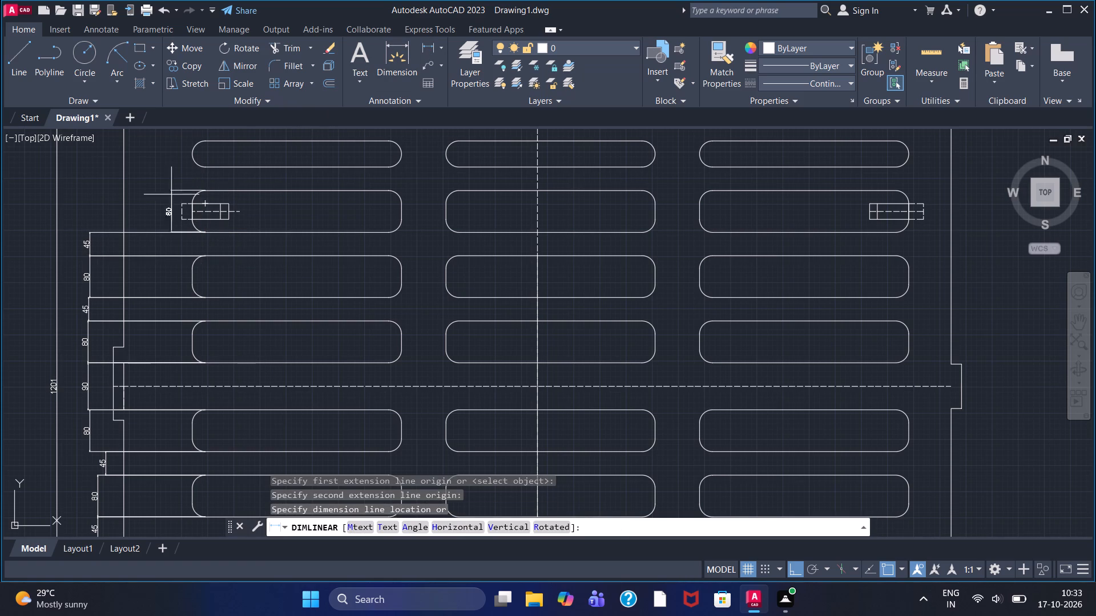
click(90, 200)
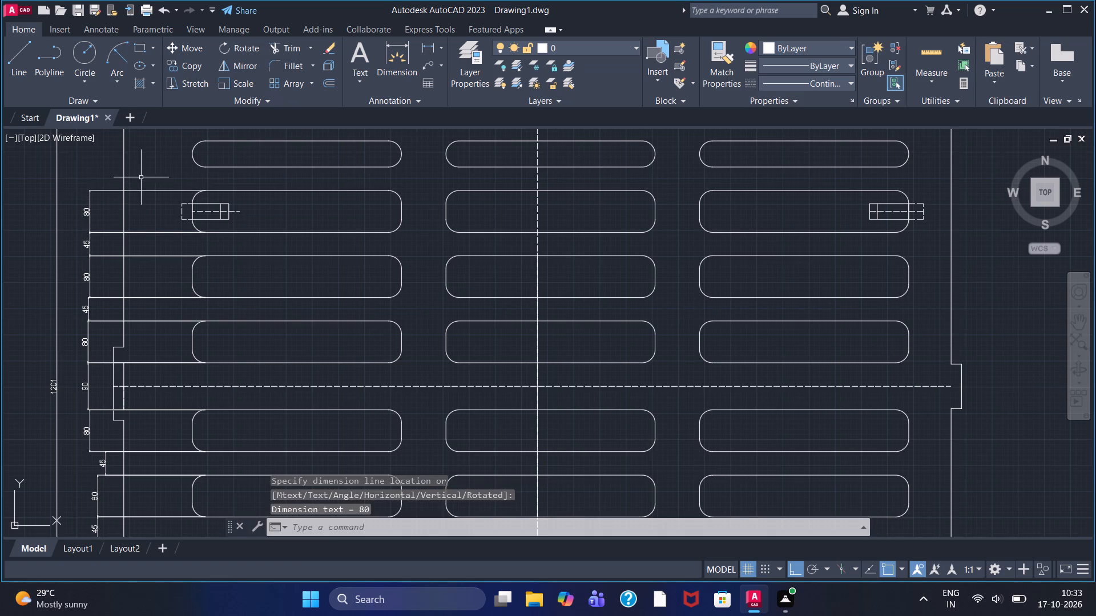
Dimension the vertical gap between the left column's third slot above the horizontal centreline and its topmost slot, roughly in line with the dimensions below.
middle_drag(141, 177, 102, 273)
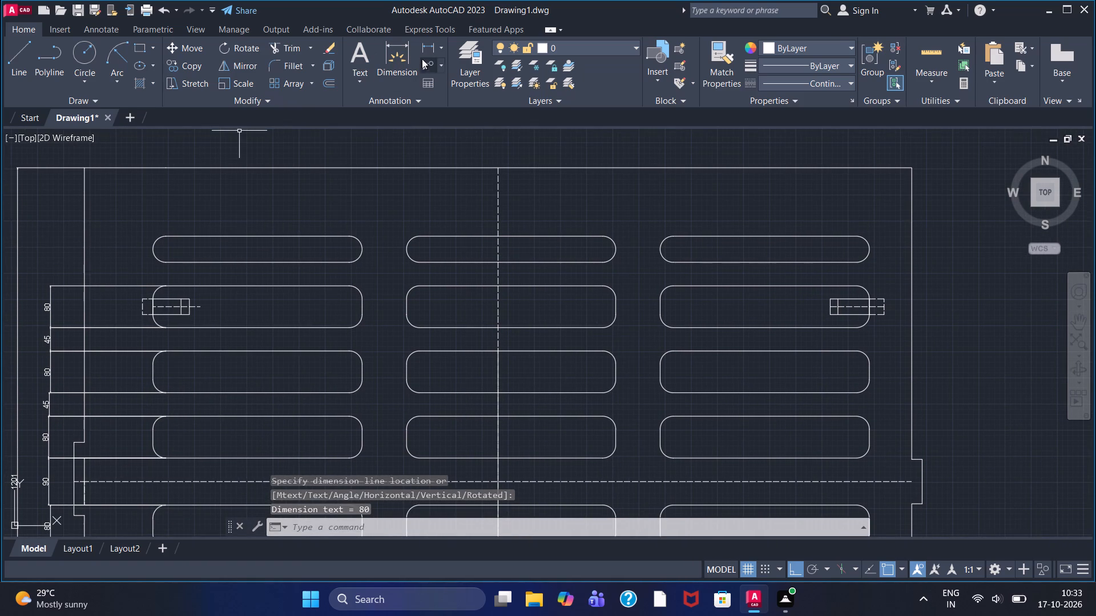
click(426, 50)
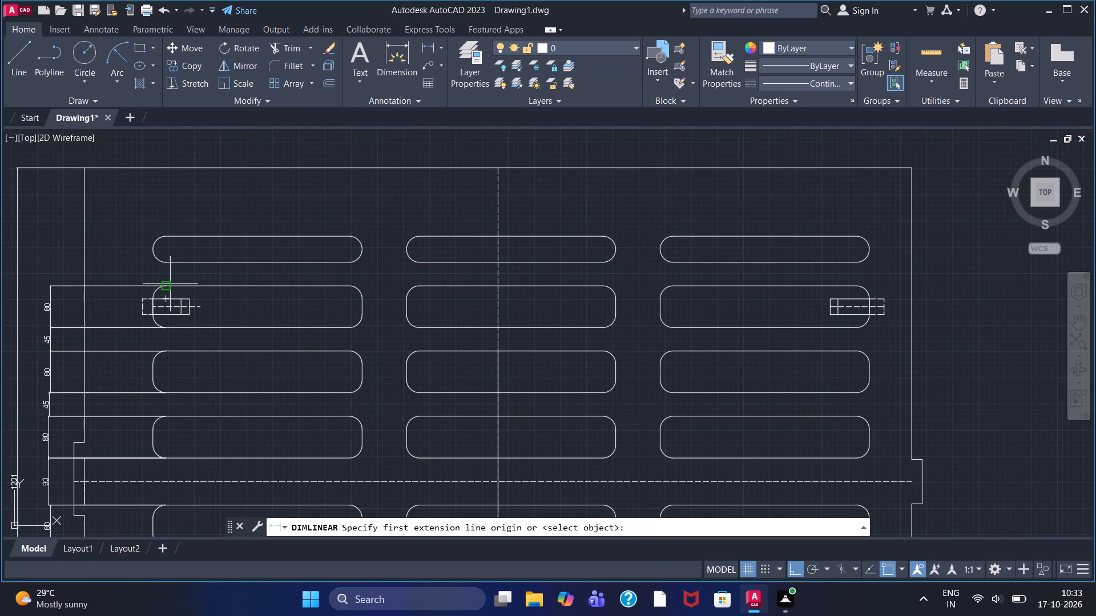
click(170, 284)
click(170, 259)
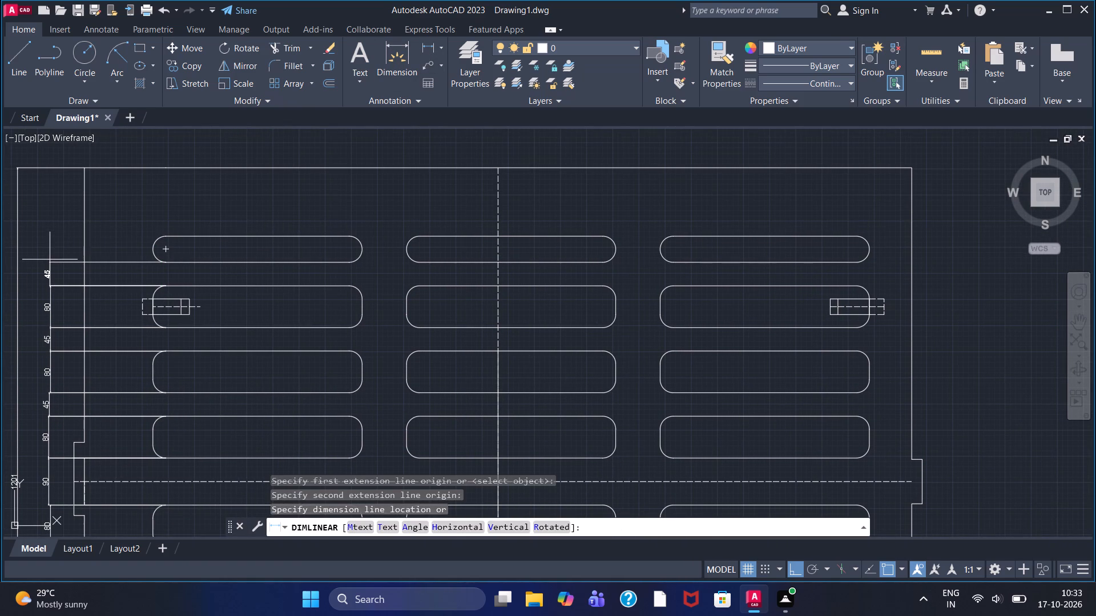
click(52, 259)
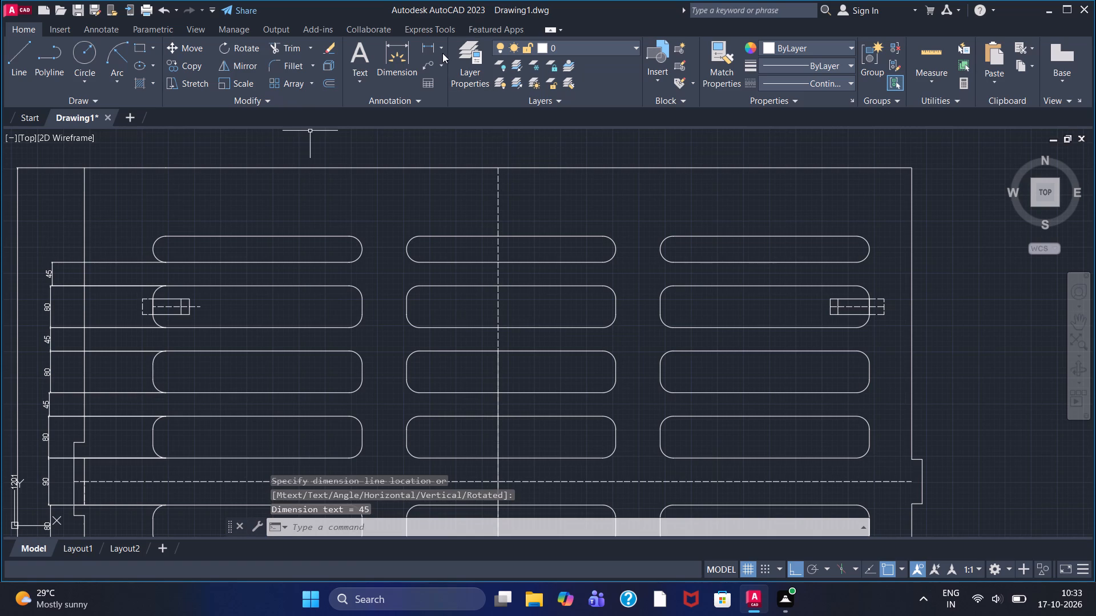
Add a vertical linear dimension for the height of the left column's topmost slot, roughly in line with the dimensions below.
click(430, 46)
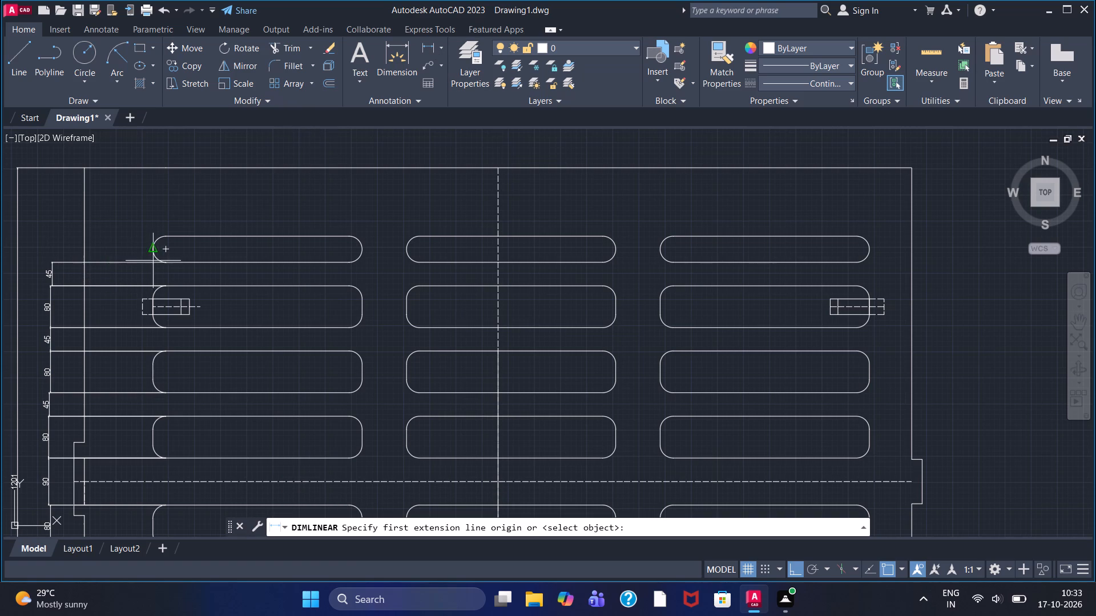
click(163, 261)
click(164, 237)
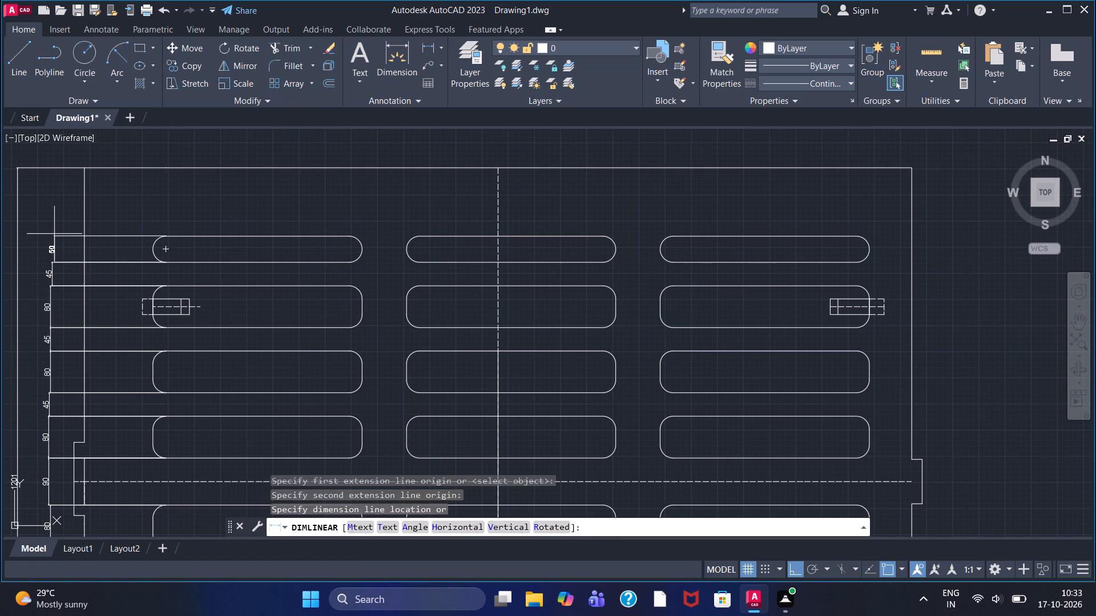
click(54, 234)
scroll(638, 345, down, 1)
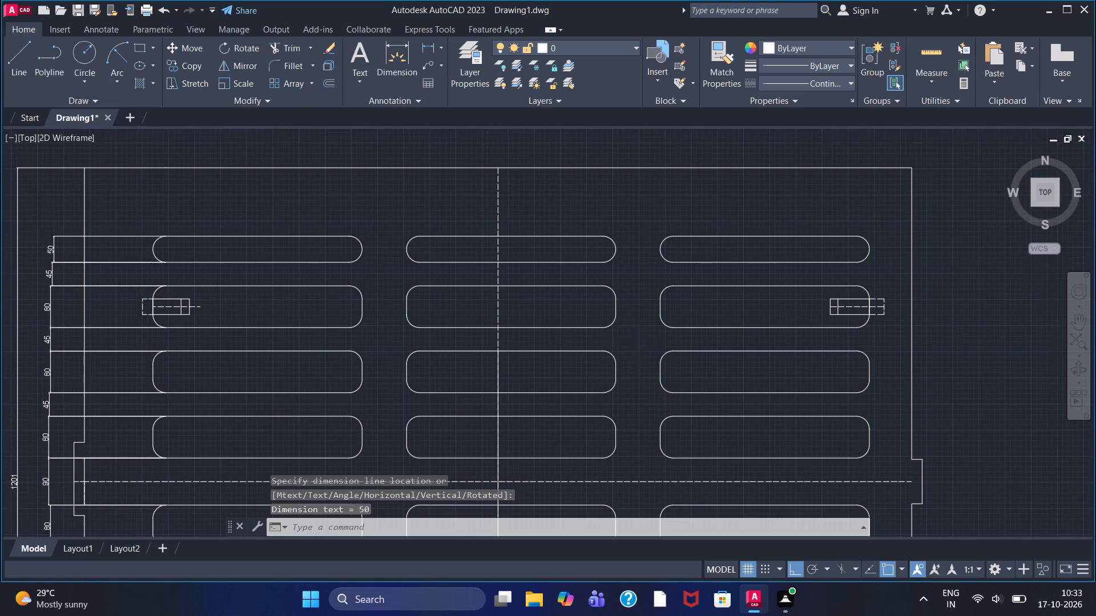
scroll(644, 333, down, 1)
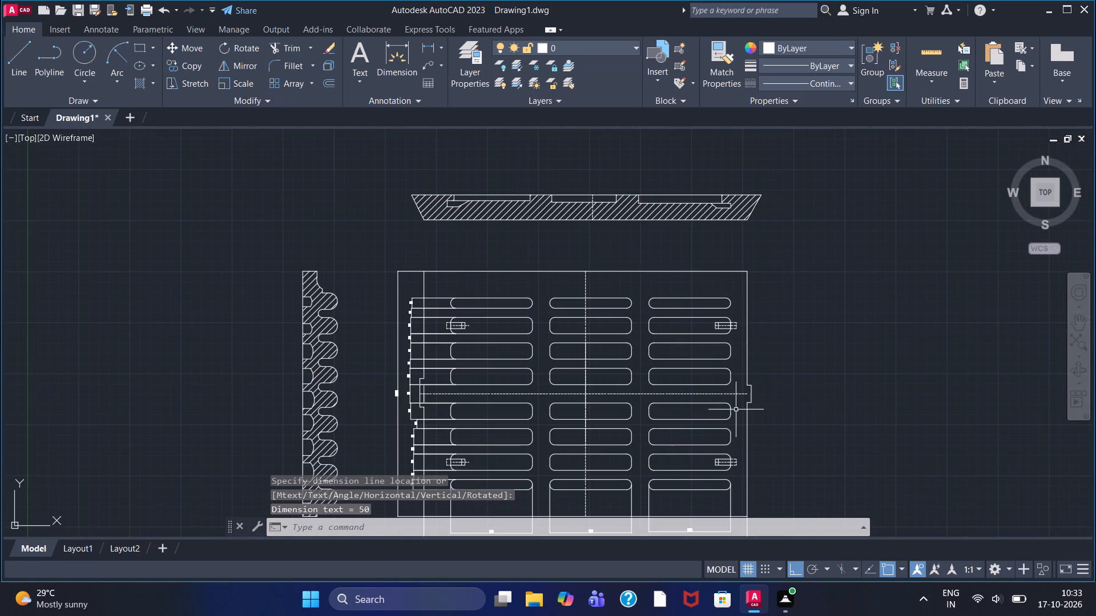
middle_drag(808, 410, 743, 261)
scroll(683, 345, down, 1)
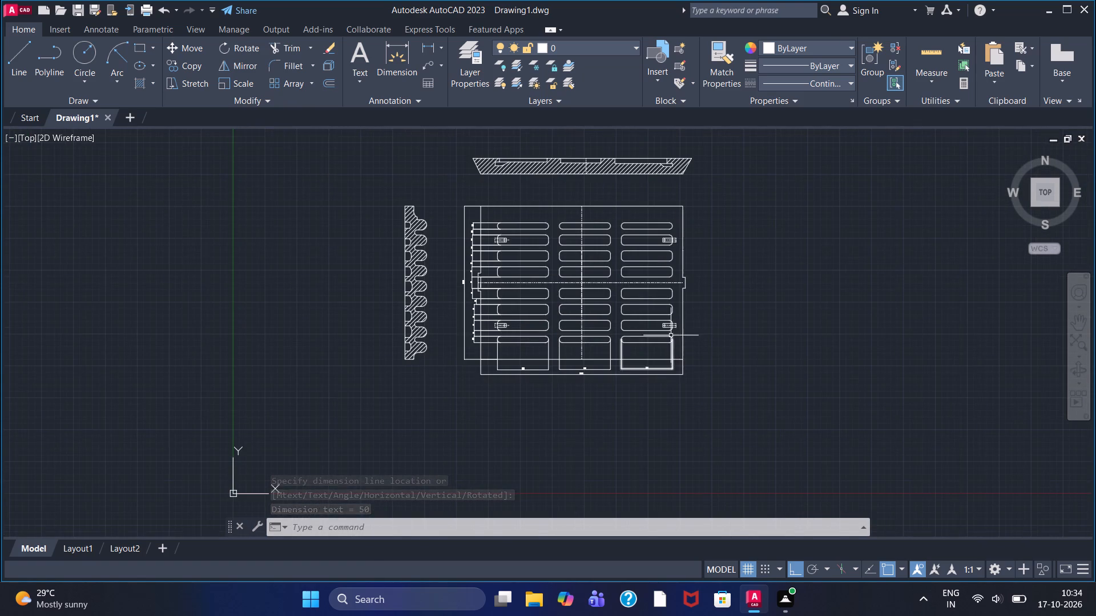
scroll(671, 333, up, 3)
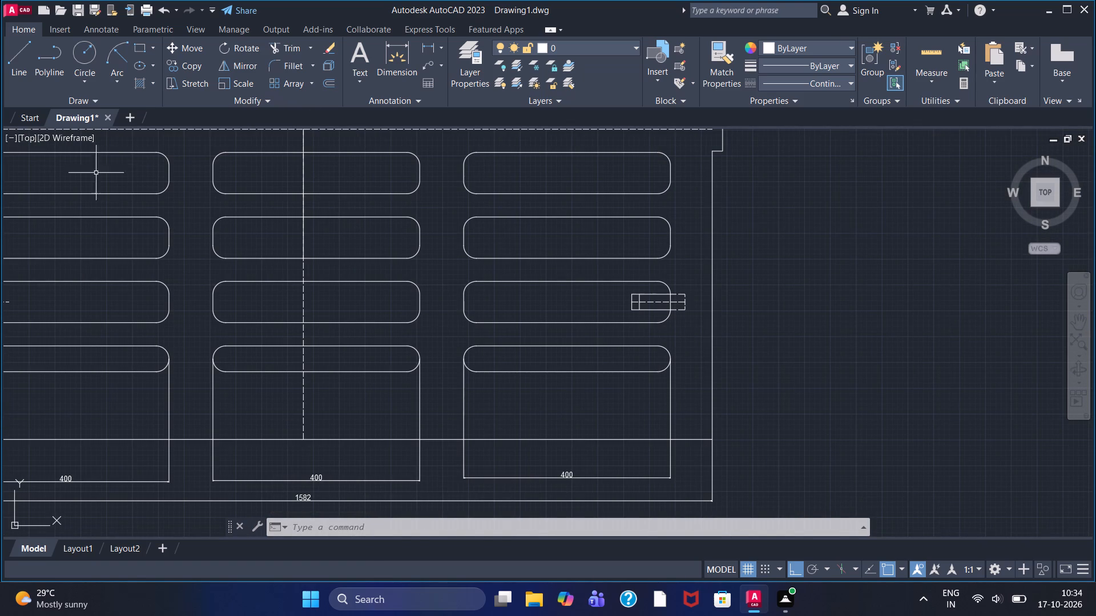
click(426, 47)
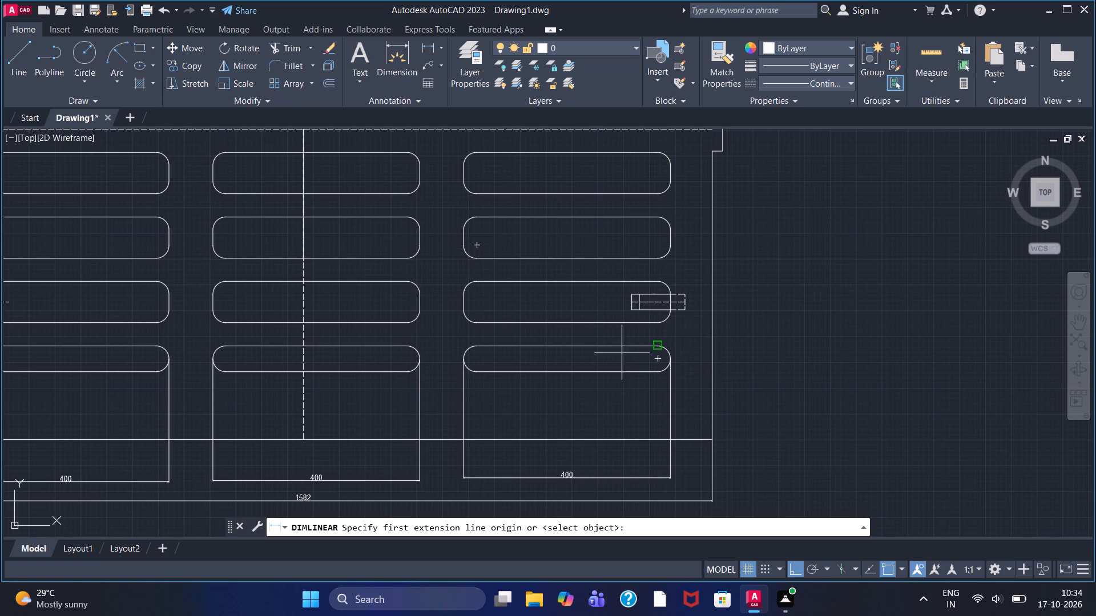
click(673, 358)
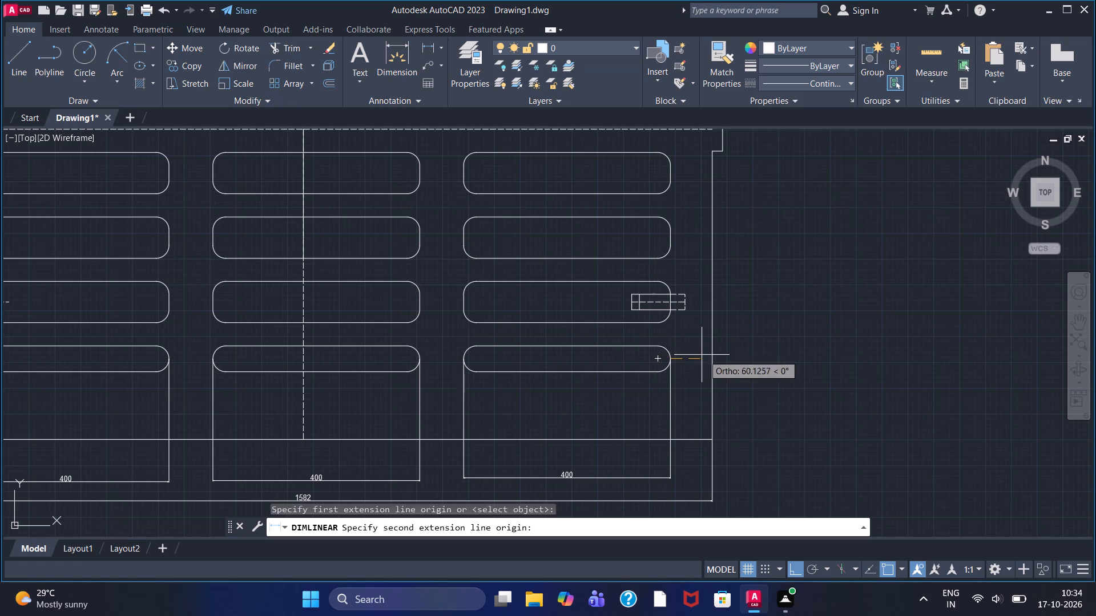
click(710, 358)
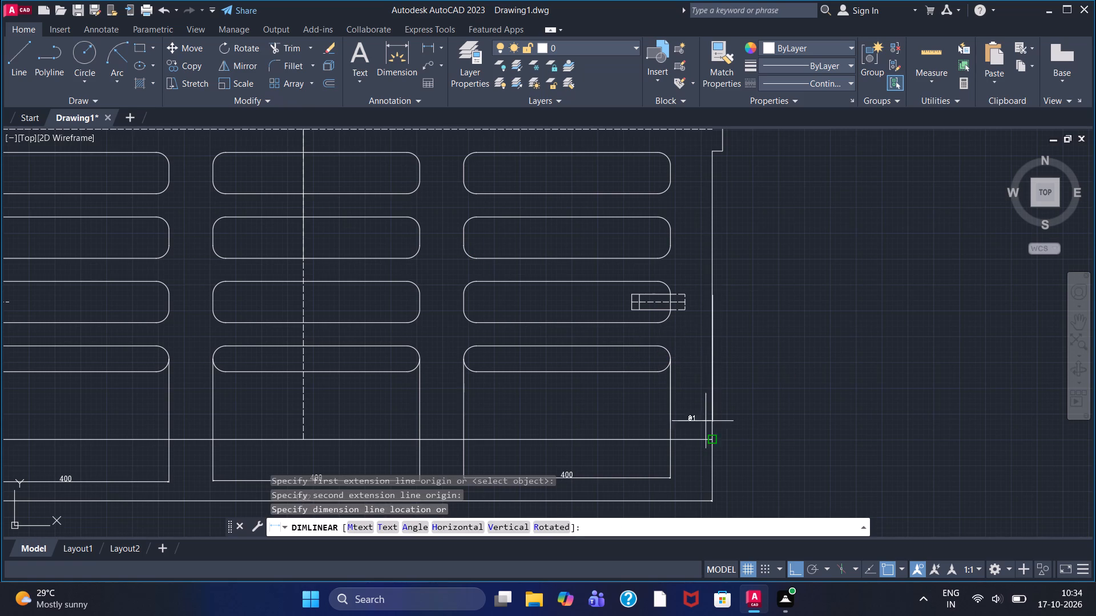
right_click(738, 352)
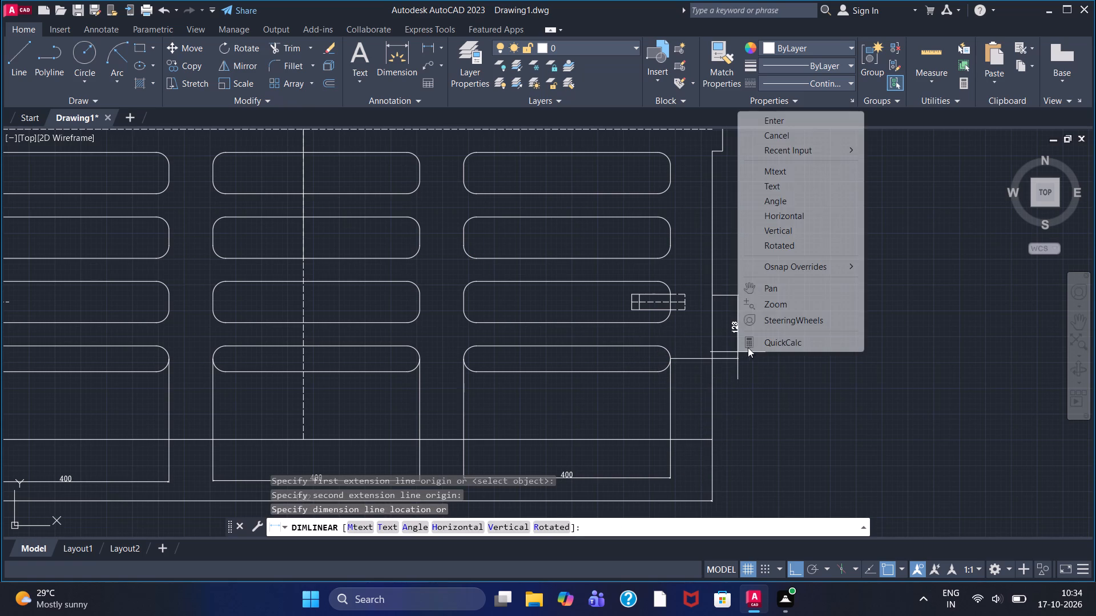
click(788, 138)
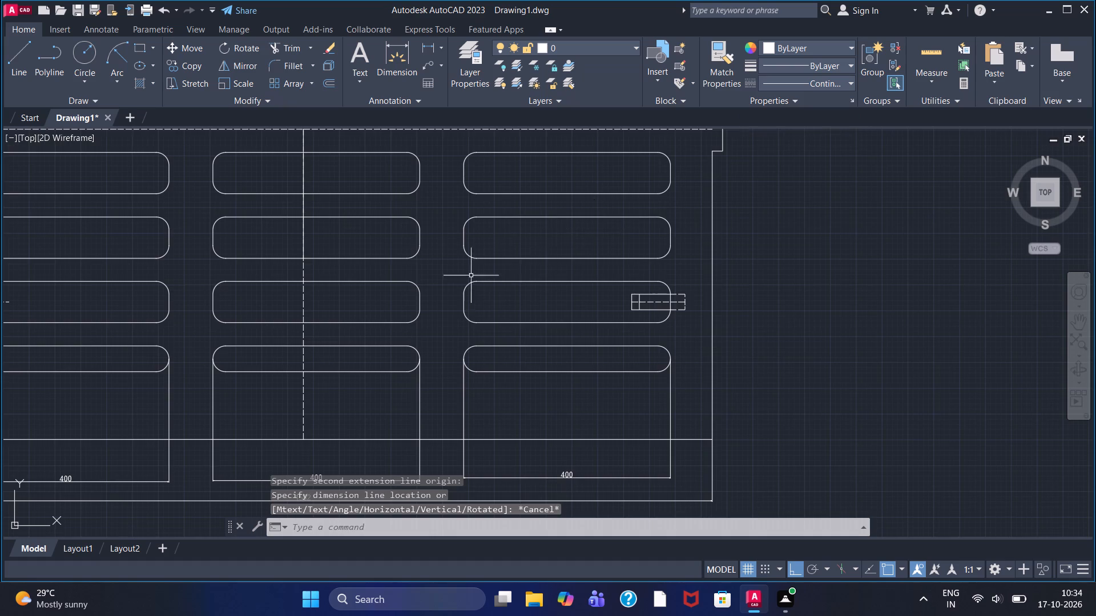
Dimension the horizontal distance from the front view's left side edge to the bottom-left slot, in line with the adjacent slot-length dimension.
scroll(464, 290, up, 1)
scroll(459, 294, down, 2)
middle_drag(302, 312, 595, 327)
scroll(435, 342, up, 1)
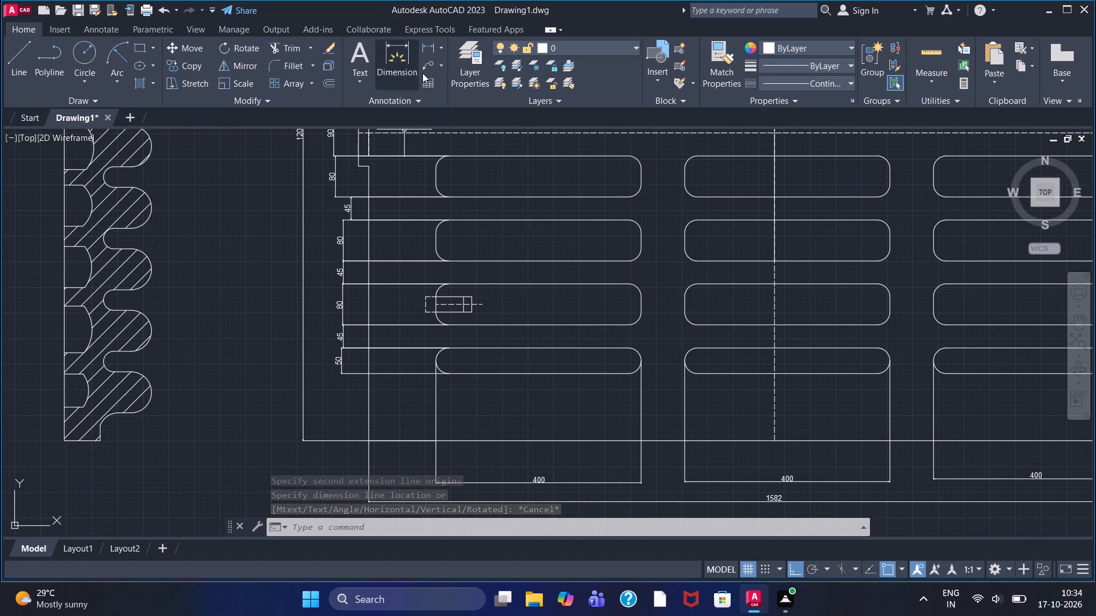
click(428, 50)
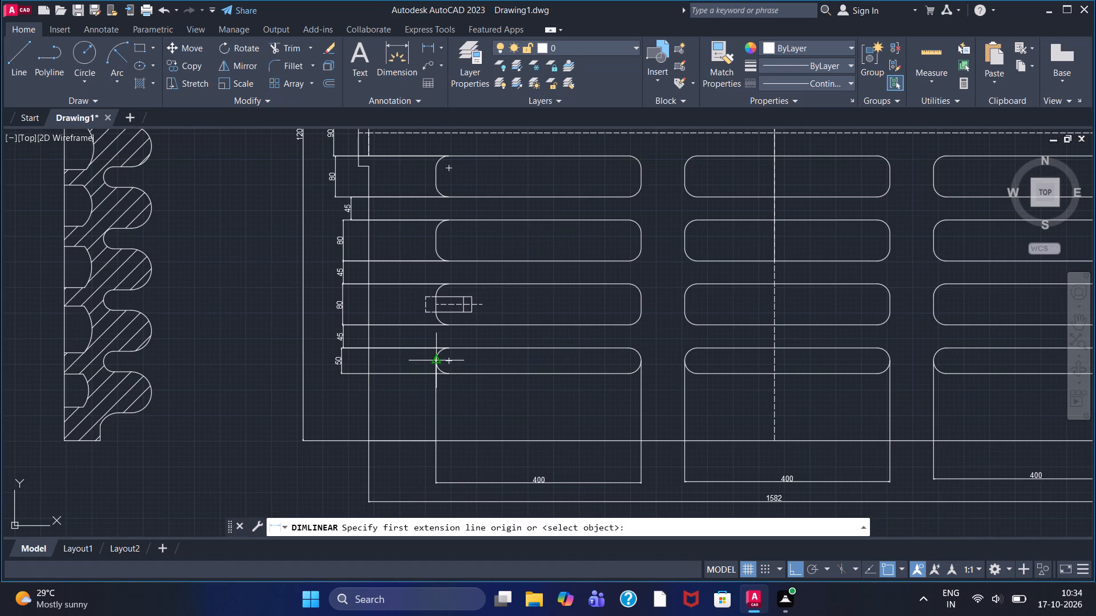
click(436, 363)
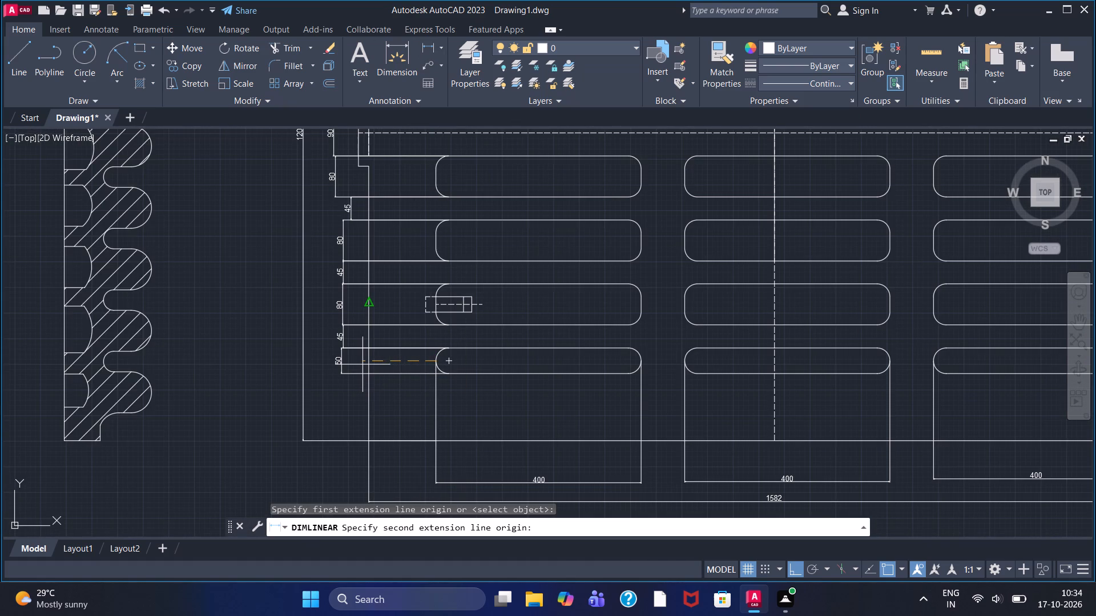
click(369, 363)
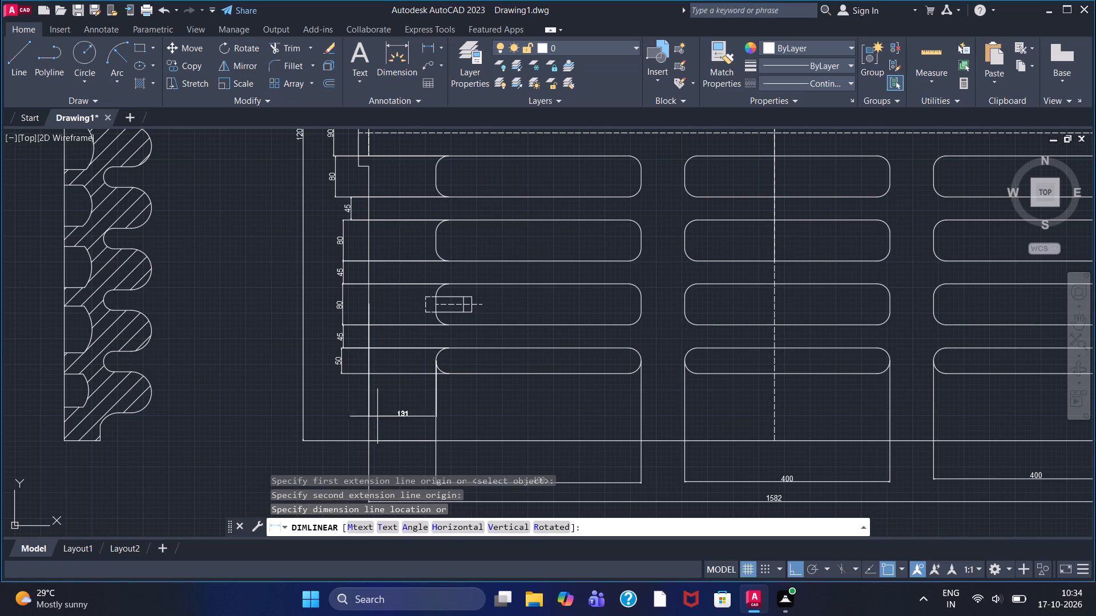
middle_drag(394, 472, 417, 392)
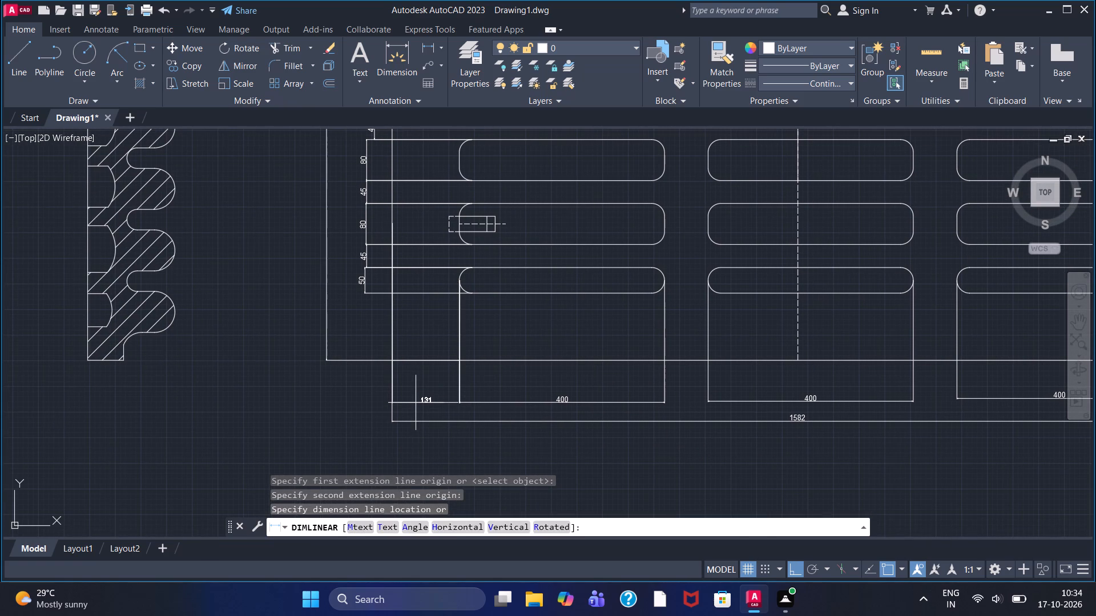
click(416, 403)
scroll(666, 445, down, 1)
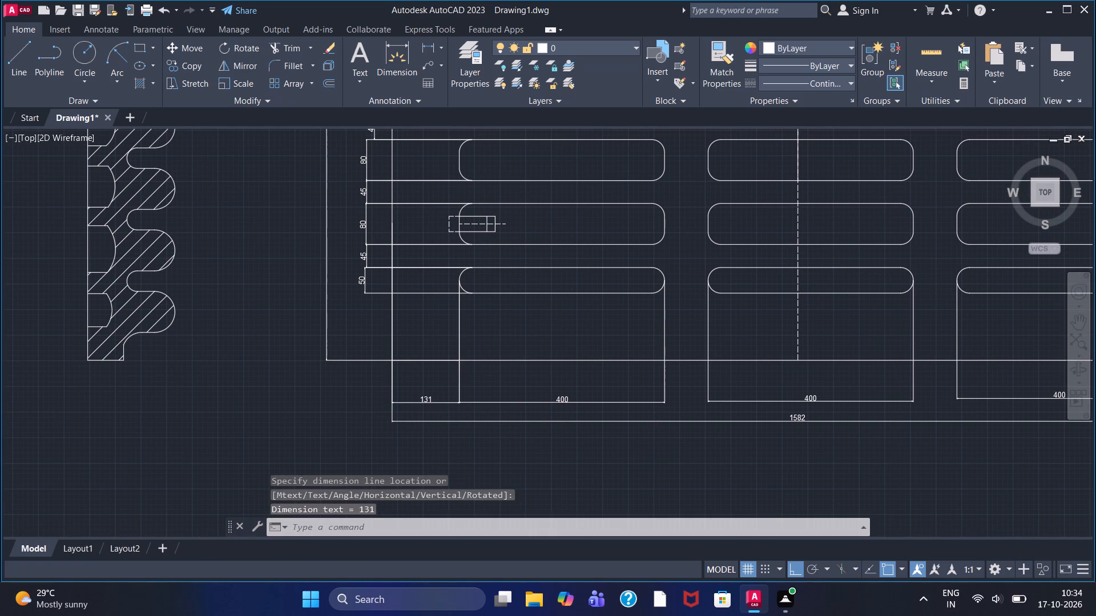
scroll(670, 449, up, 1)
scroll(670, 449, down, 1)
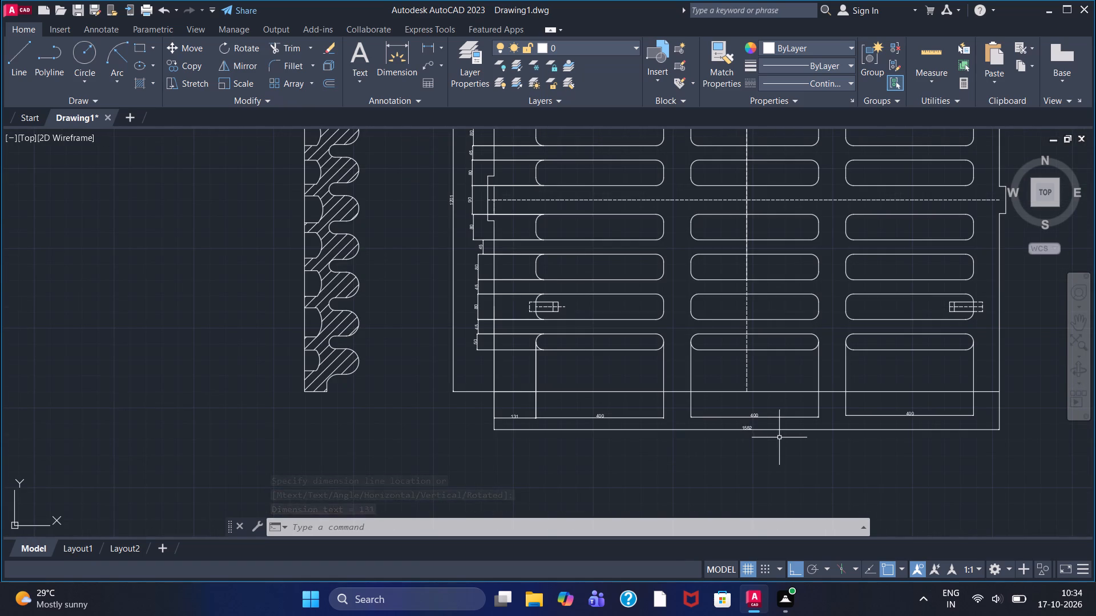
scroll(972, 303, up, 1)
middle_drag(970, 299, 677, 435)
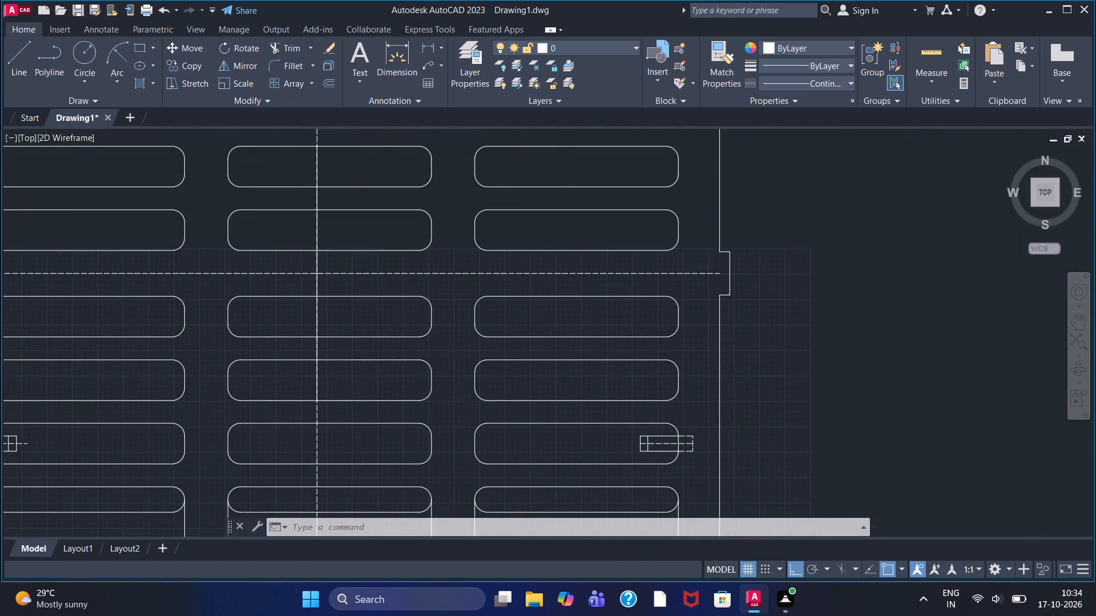
Add a vertical linear dimension for the height of the small projecting tab on the front view's right side edge.
click(430, 53)
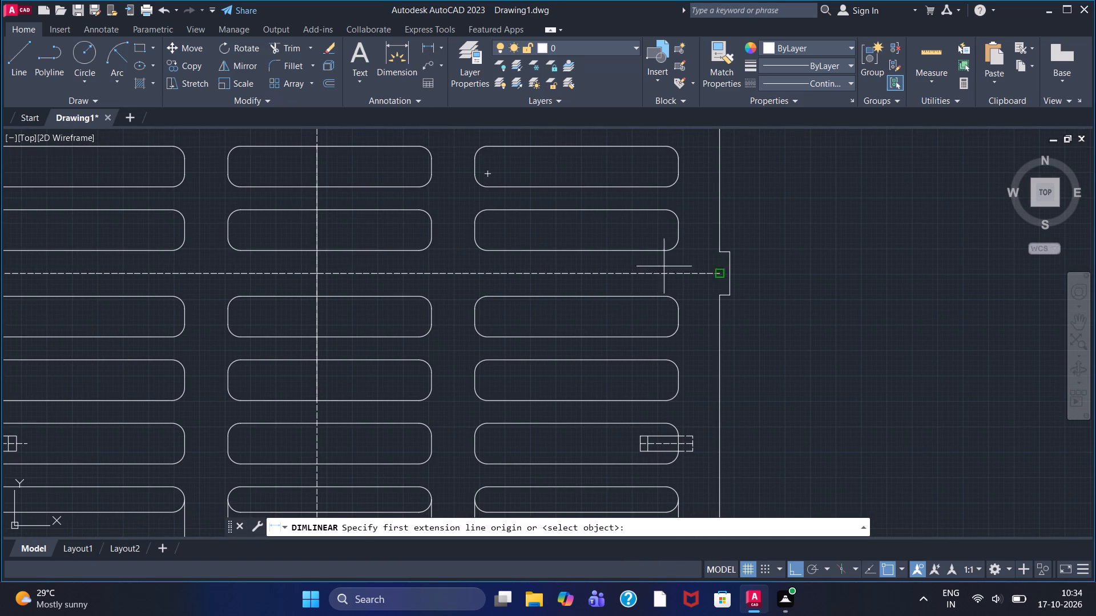
click(731, 253)
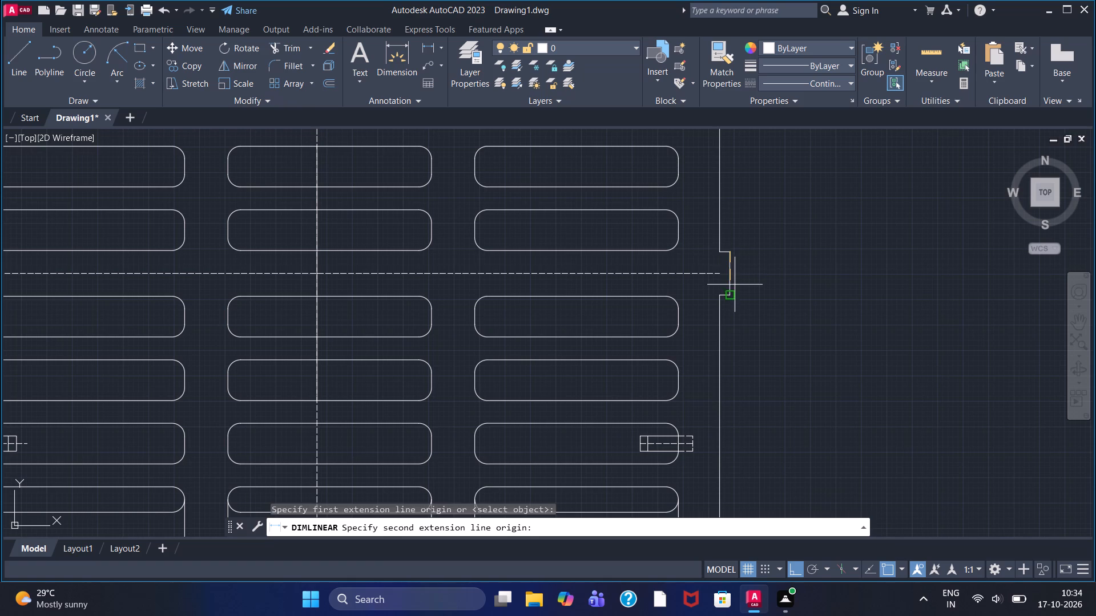
click(729, 293)
double_click(753, 276)
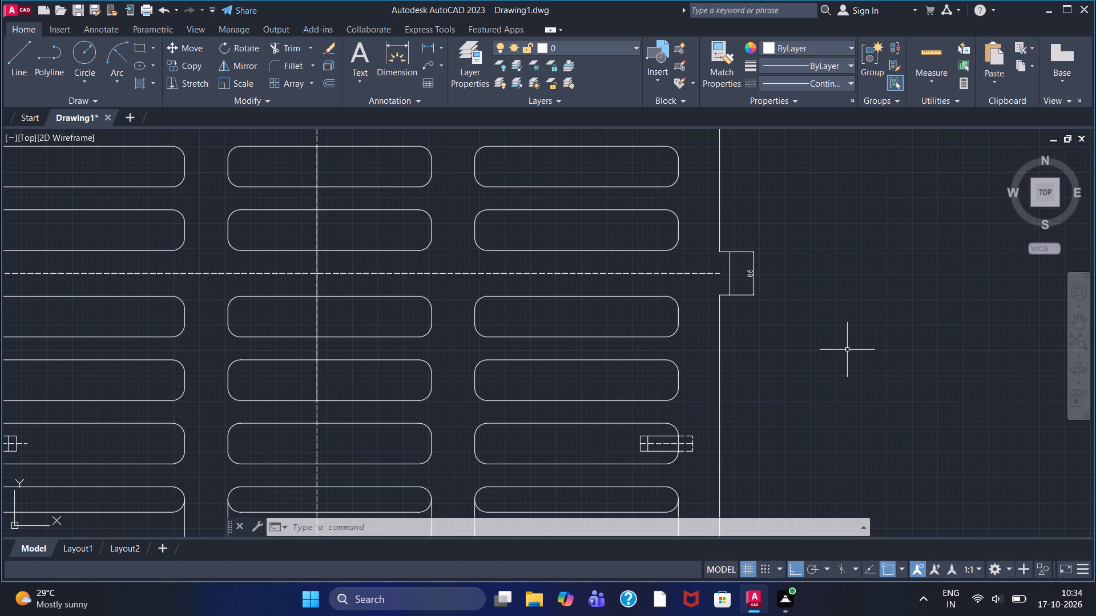
Add a radius dimension to the right end arc of the left column's topmost slot, with its text above the front view.
scroll(714, 287, down, 1)
middle_drag(532, 230, 521, 404)
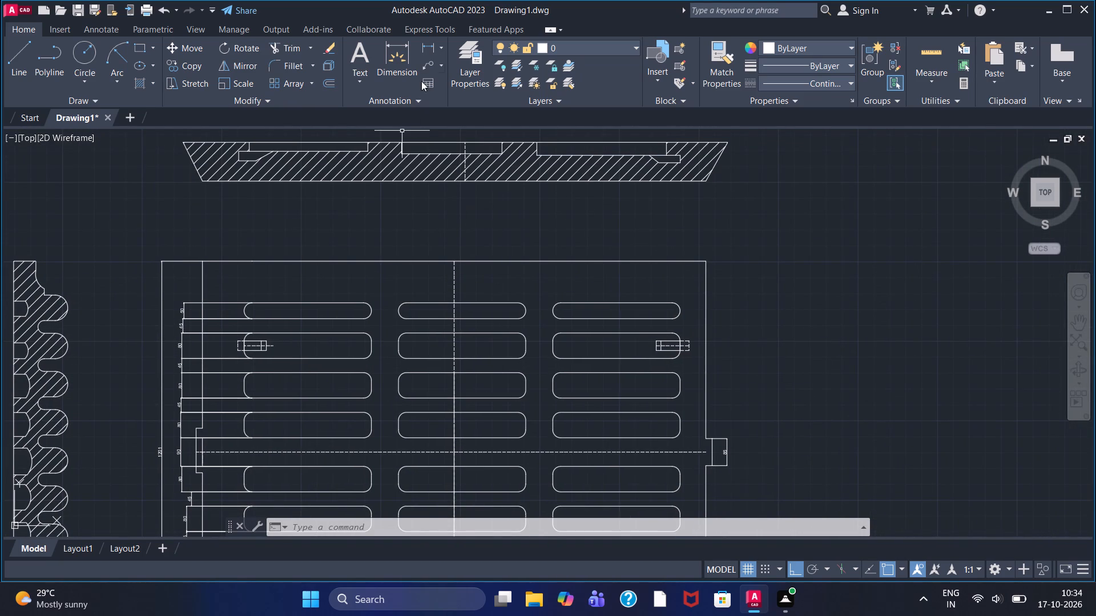
click(438, 52)
click(454, 187)
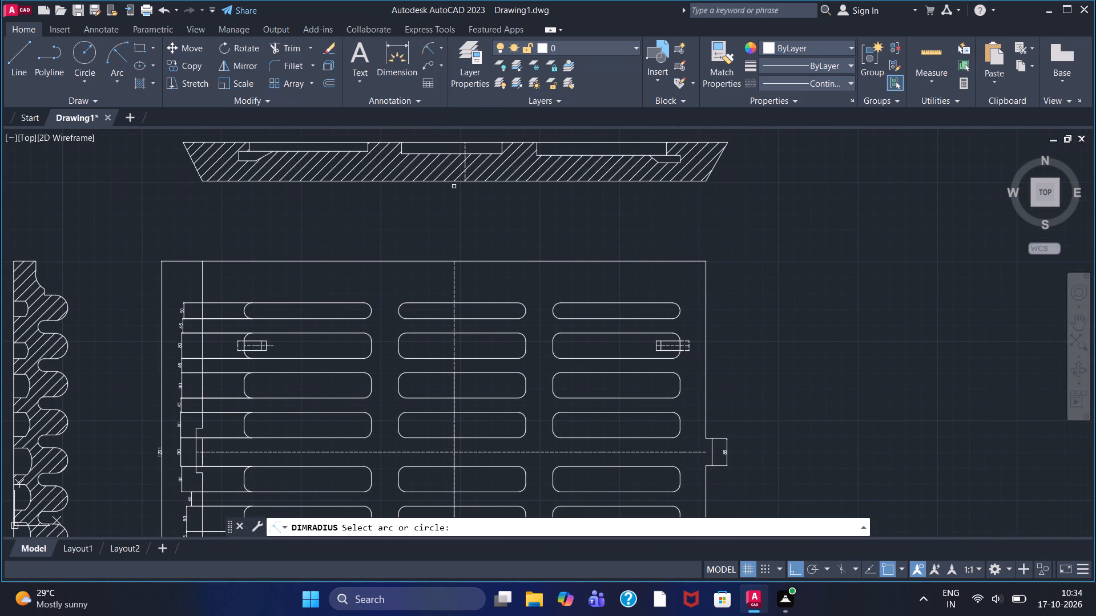
click(370, 314)
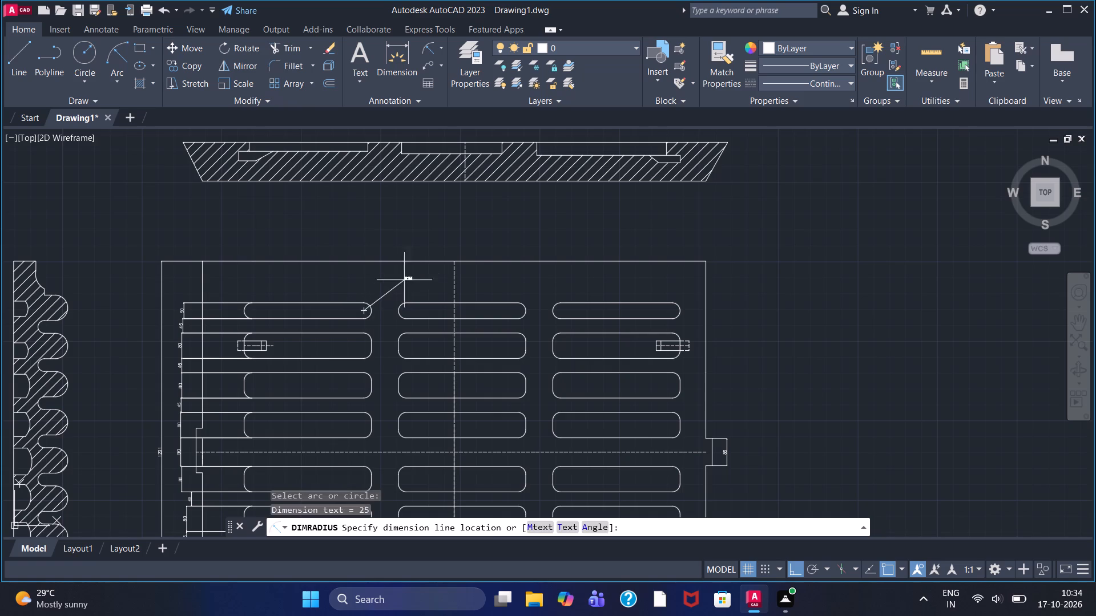
click(438, 243)
Add a horizontal linear dimension above the hatched side section for its overall width, from the straight edge to the top lobe's outermost point.
scroll(432, 257, up, 2)
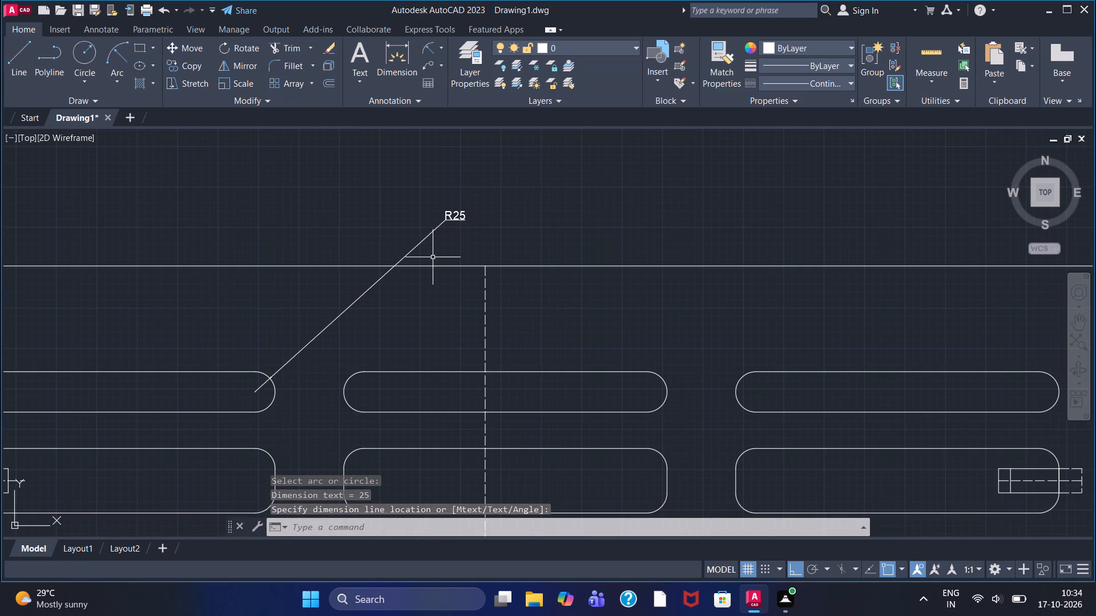
scroll(436, 263, down, 1)
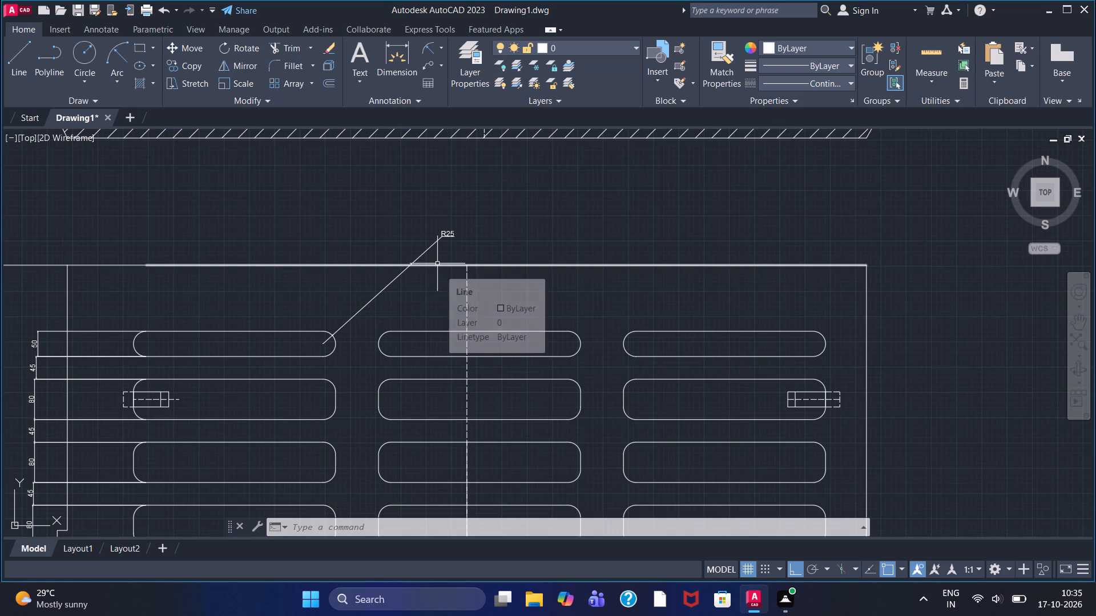
scroll(349, 306, down, 1)
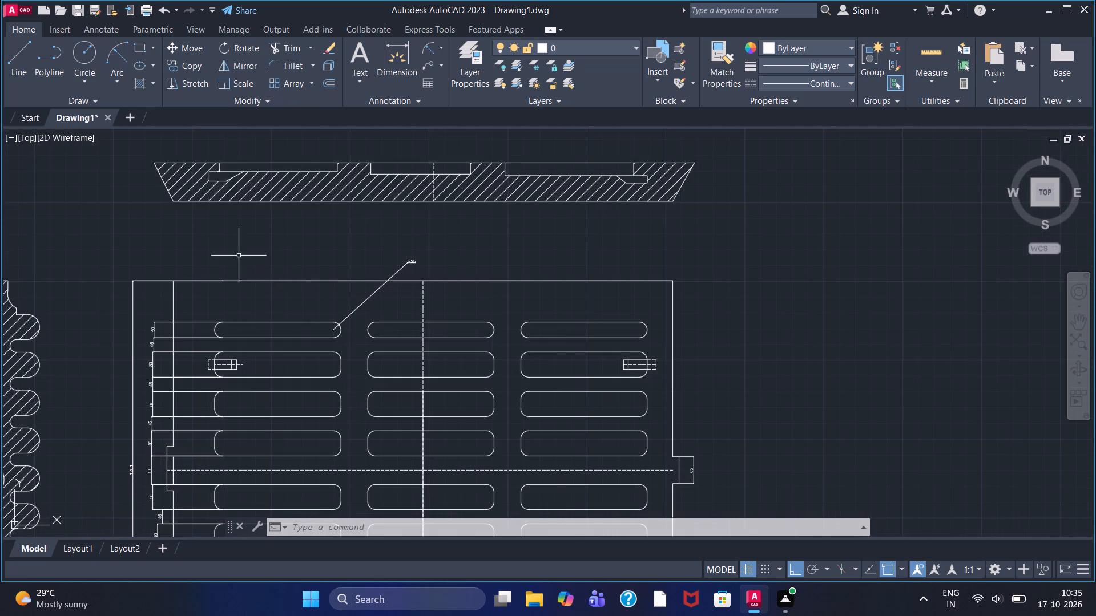
middle_drag(236, 254, 470, 229)
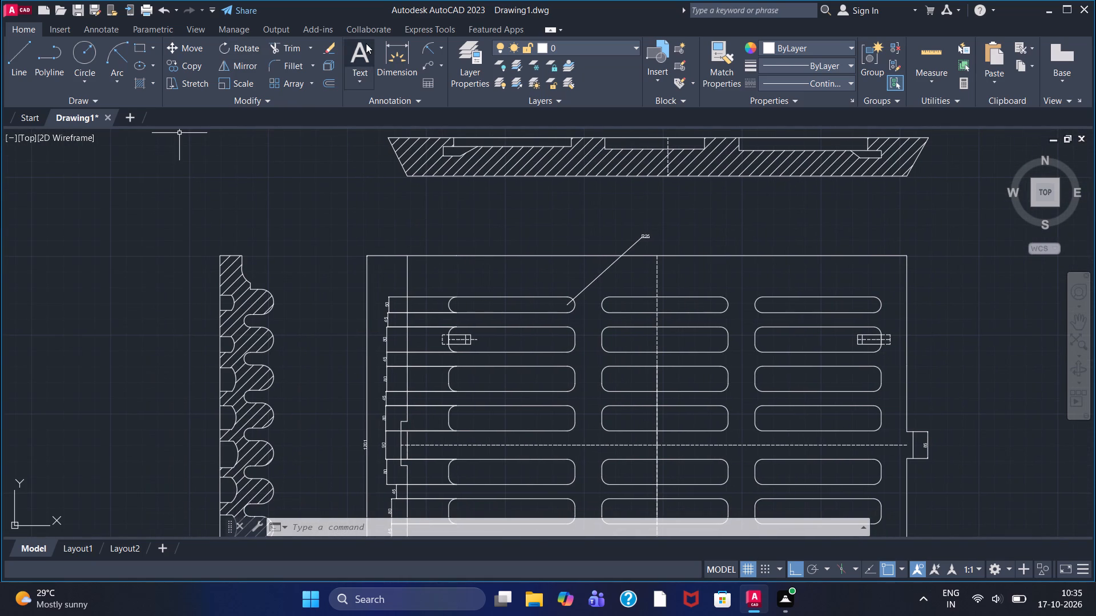
click(438, 44)
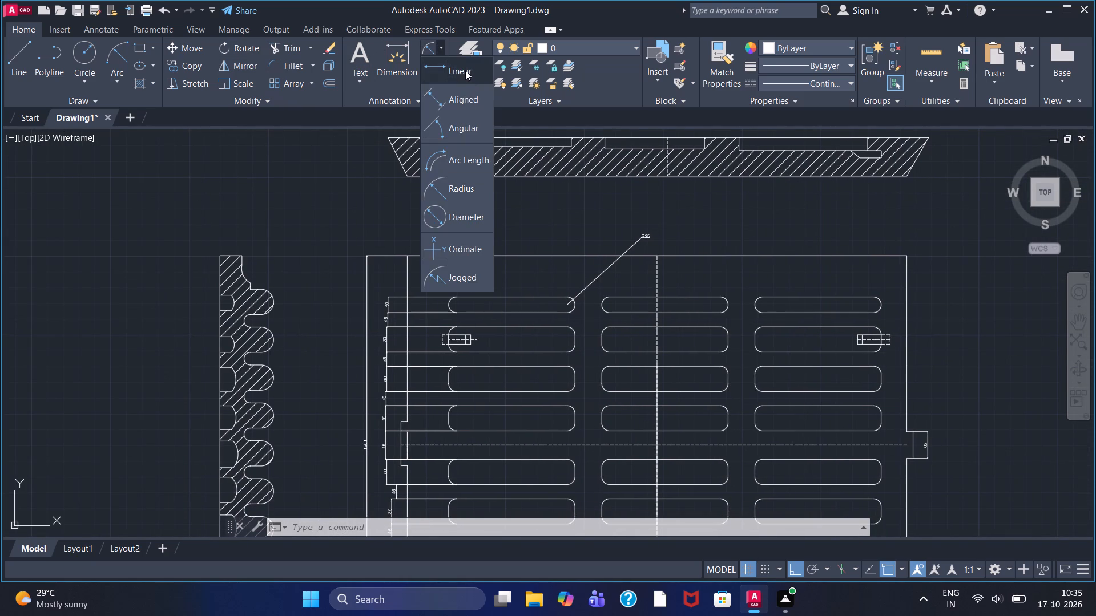
click(465, 70)
click(217, 257)
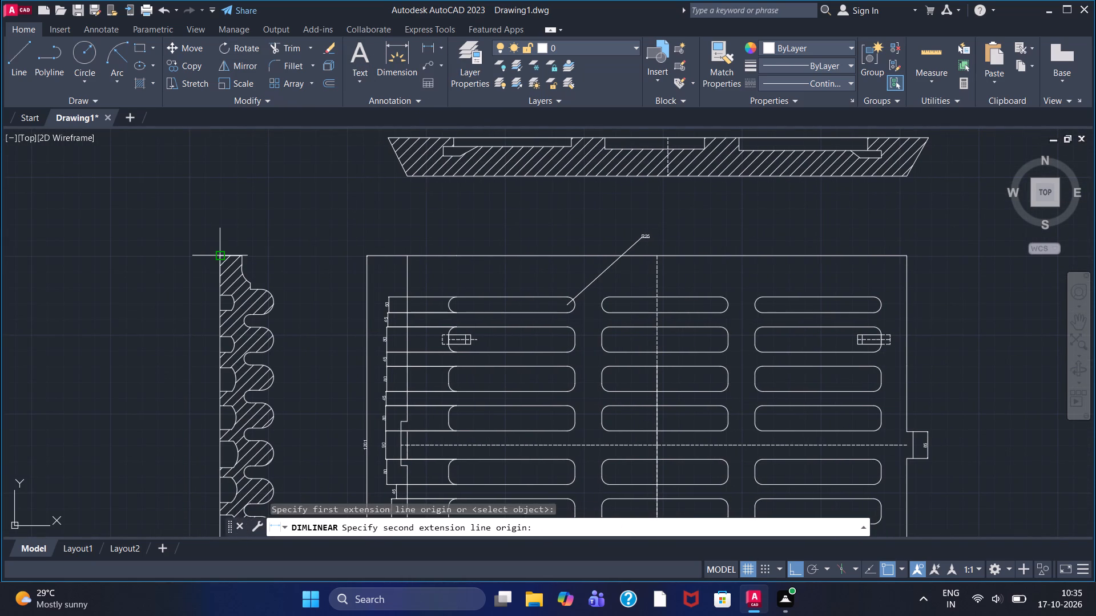
click(269, 303)
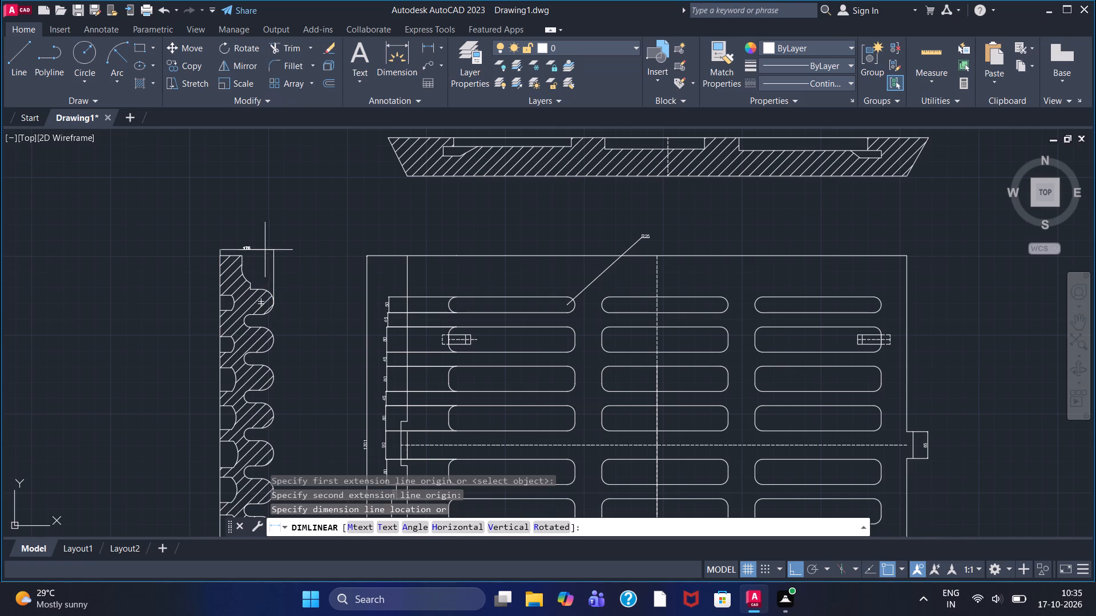
click(265, 233)
Dimension the vertical distance in the side section from the upper end of the top concave arc to the first lobe's outermost point.
scroll(257, 233, up, 2)
scroll(256, 233, down, 1)
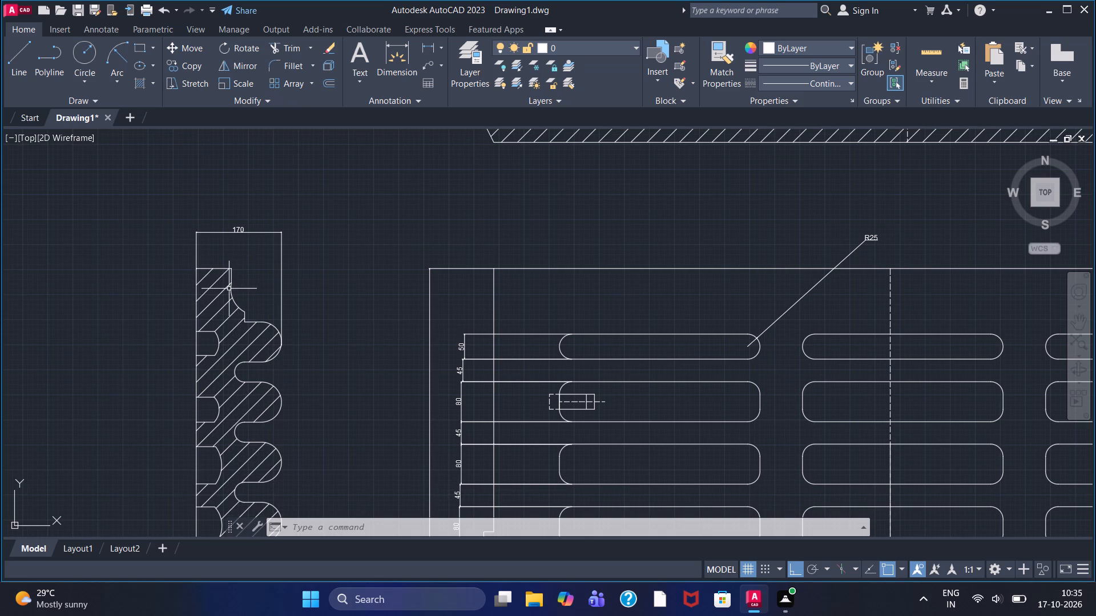
click(427, 43)
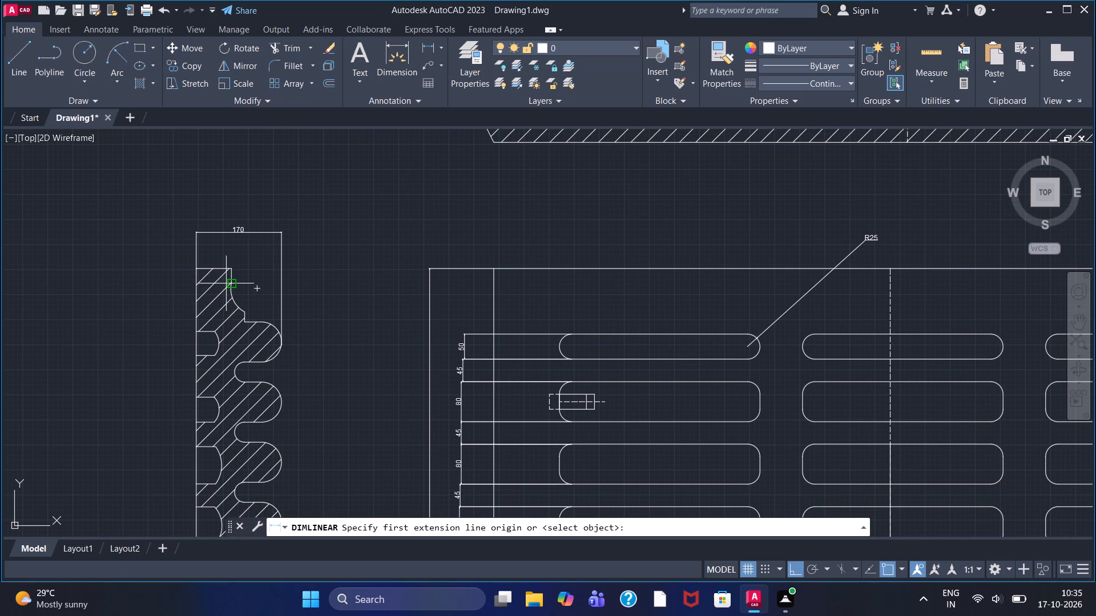
click(226, 283)
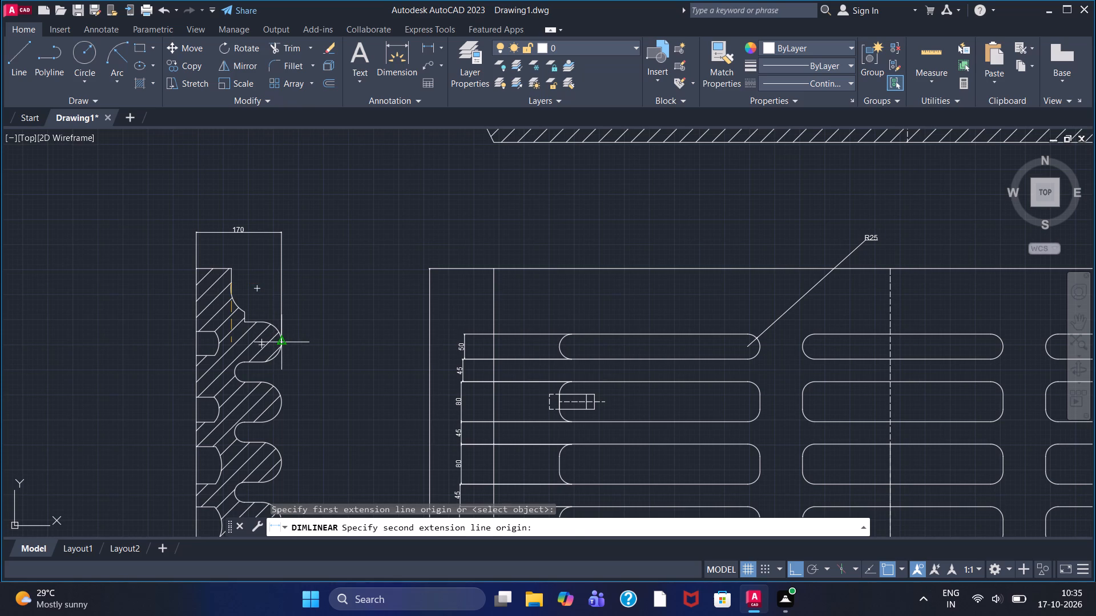
click(283, 342)
click(311, 342)
right_click(311, 342)
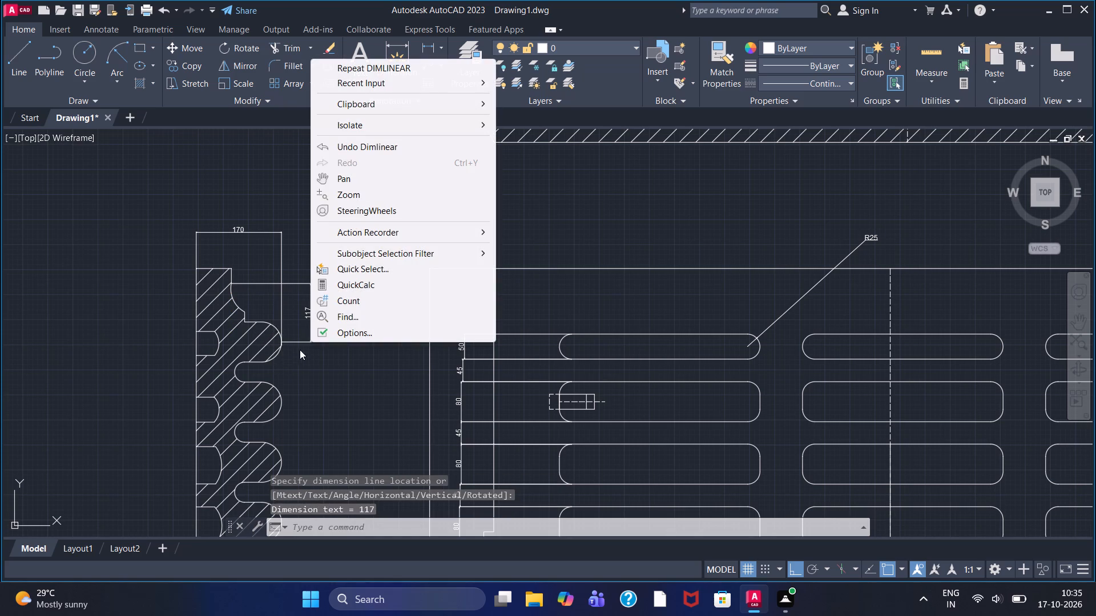
click(221, 148)
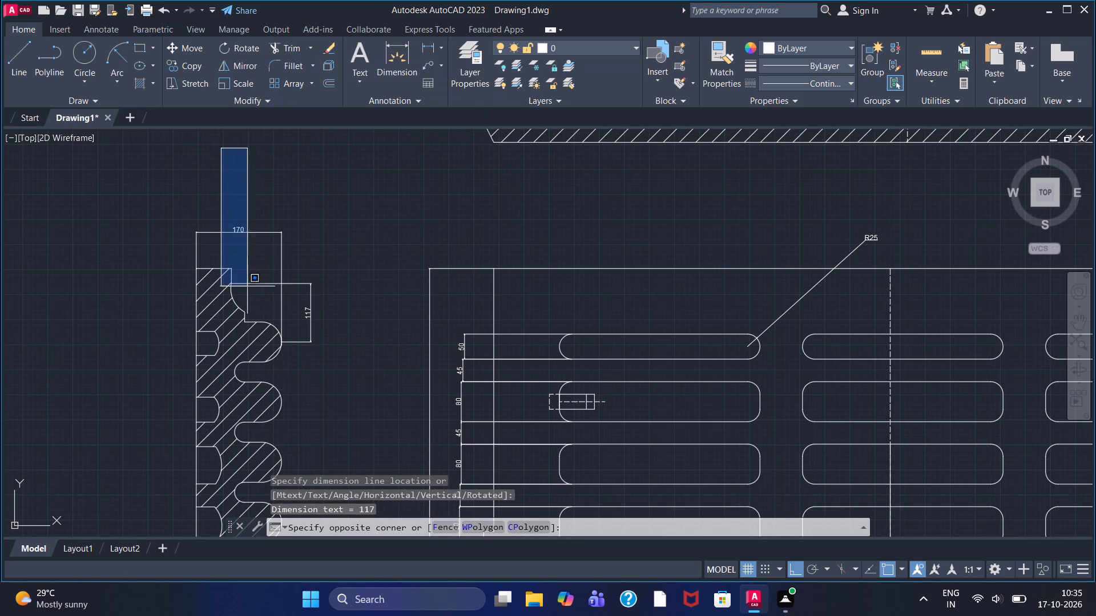
click(264, 177)
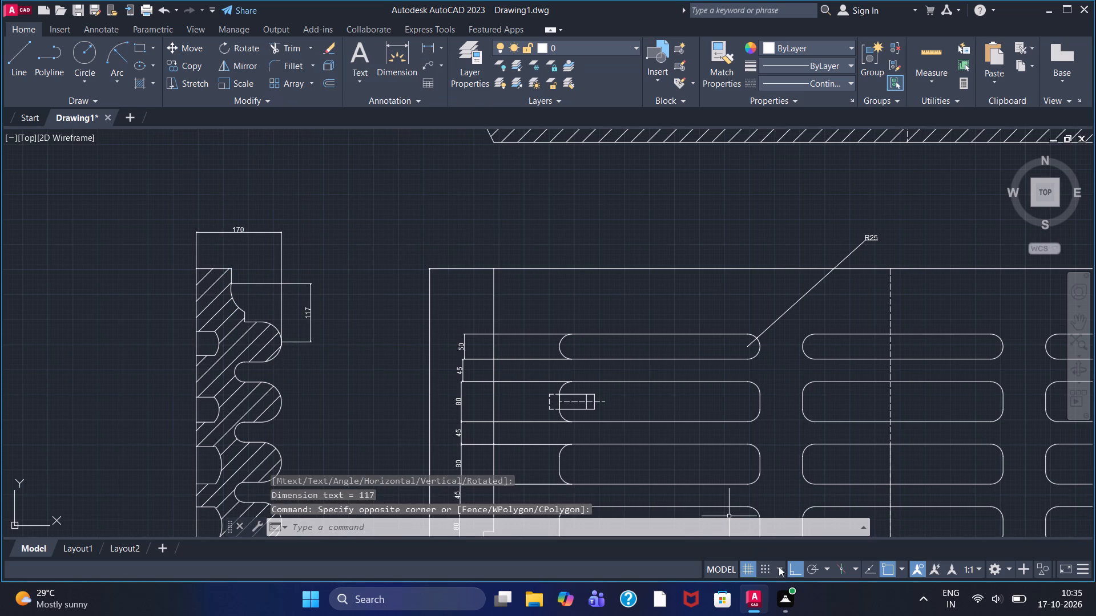
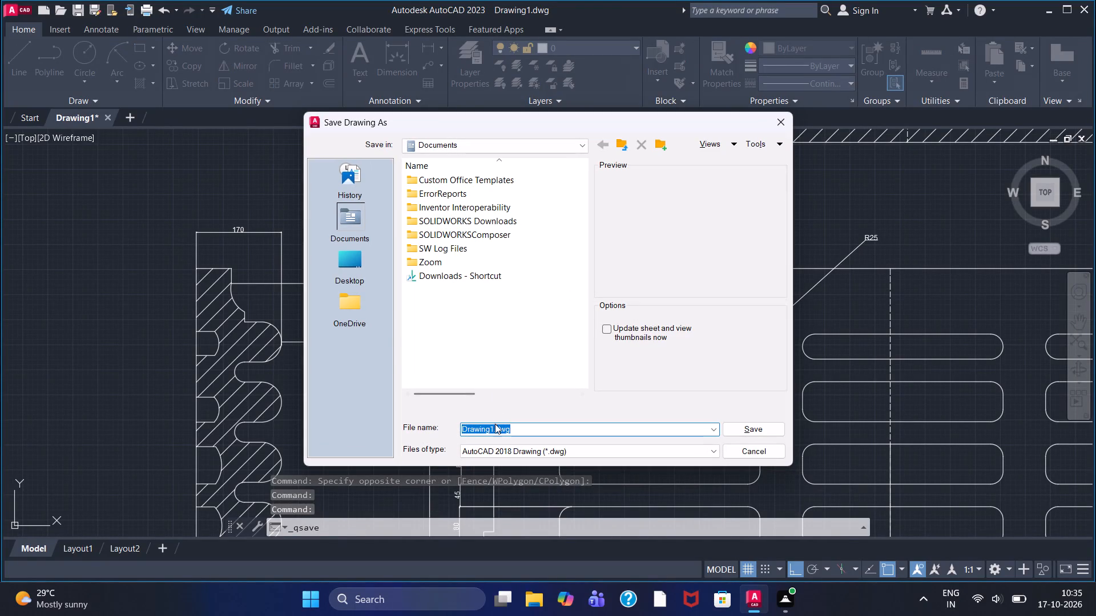
Remove the base name Drawing1 from the drawing's file name, keeping the .dwg extension, and try to paste a replacement name.
drag(494, 429, 422, 425)
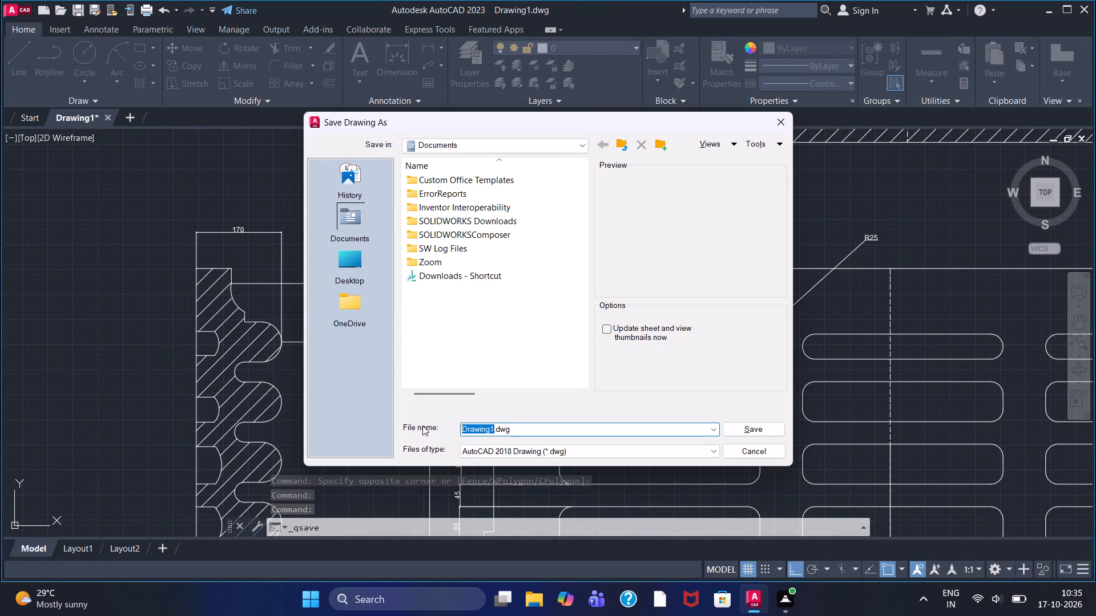
key(BackSpace)
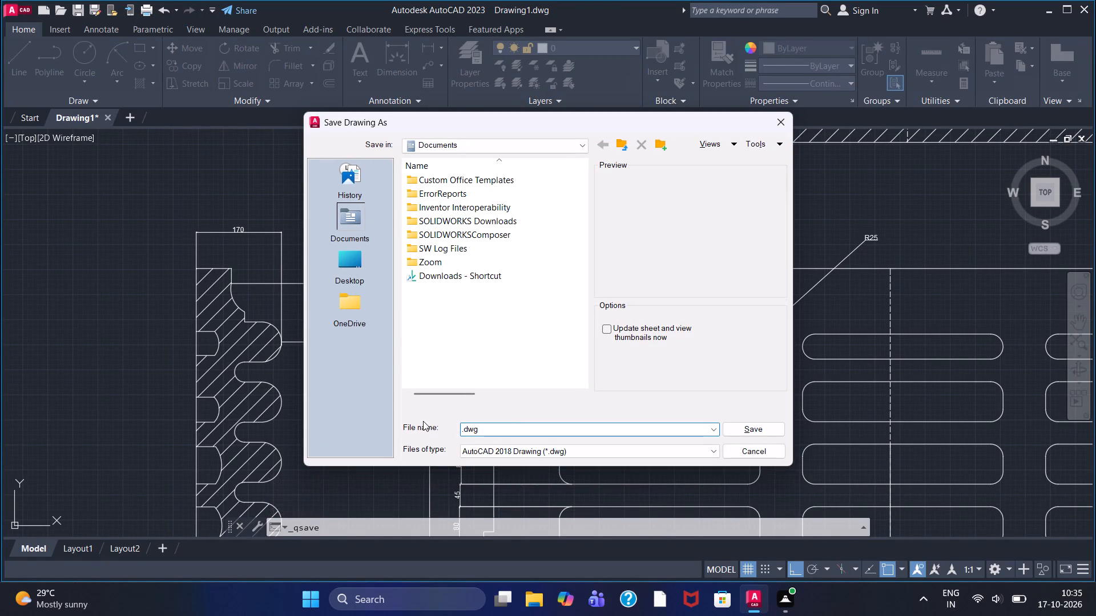
key(ctrl+v)
key(ctrl+v)
Switch to WhatsApp, leaving the drawing's save dialog open.
click(316, 595)
click(554, 299)
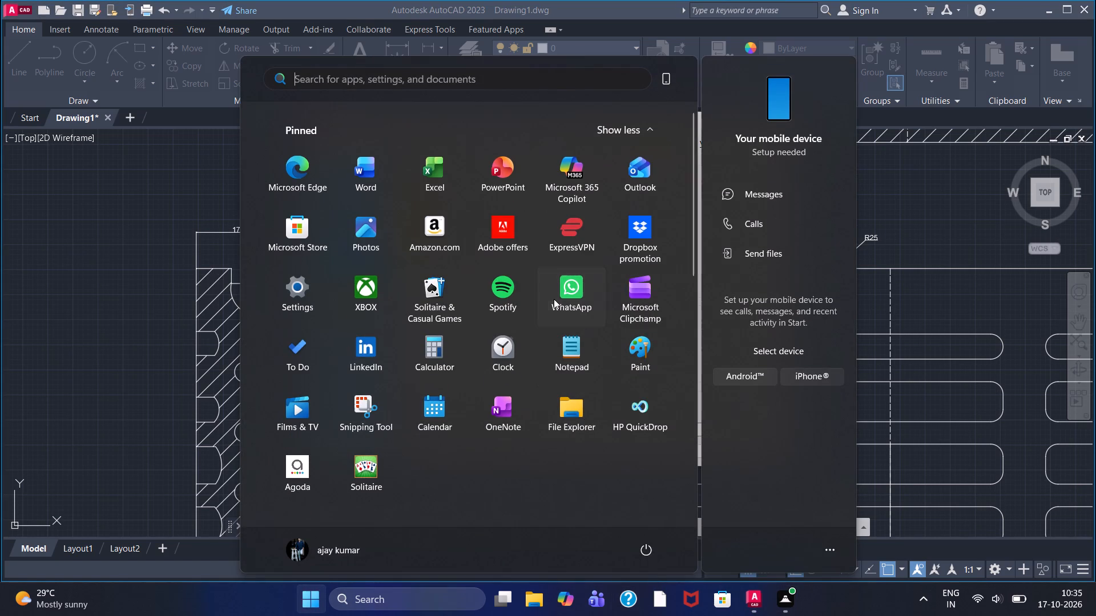
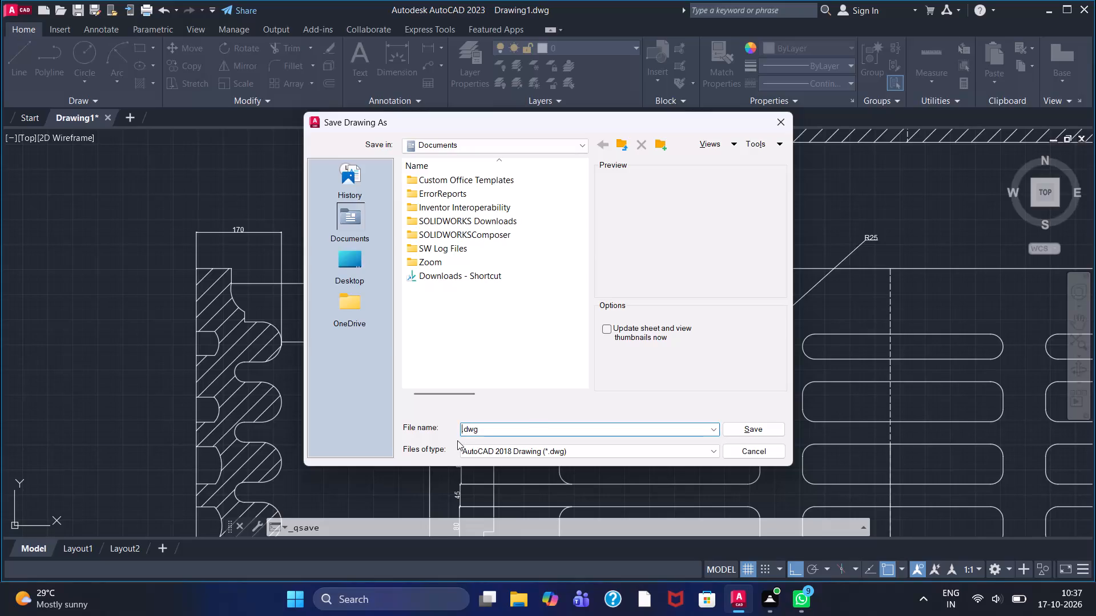
Save the drawing as Swing Jaw Liner.dwg in the Documents folder, in AutoCAD 2018 Drawing format, and dismiss the web and mobile notice.
click(734, 429)
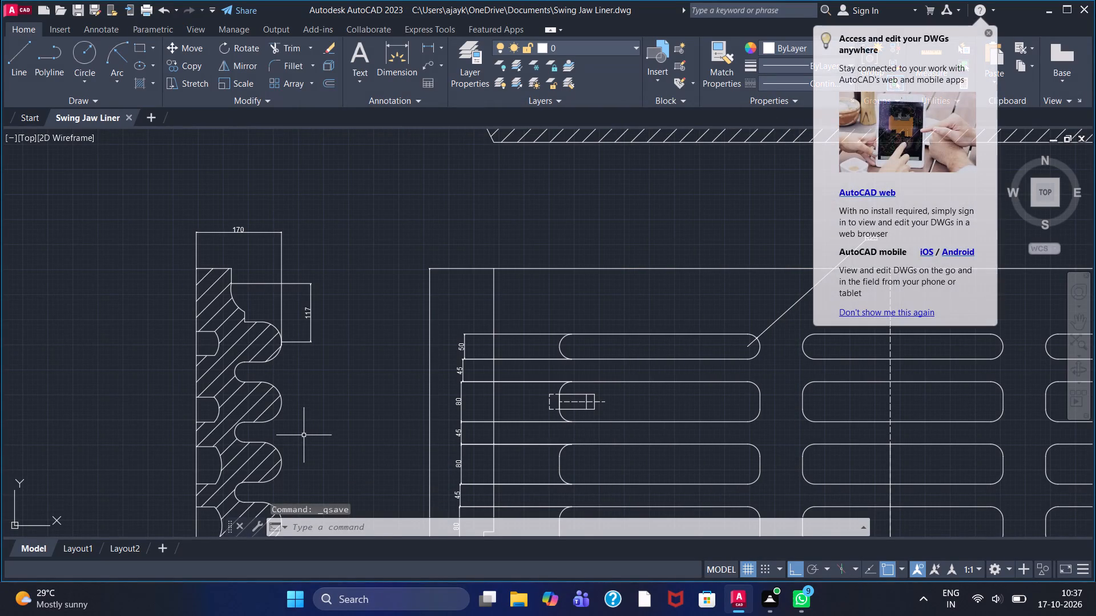
click(990, 35)
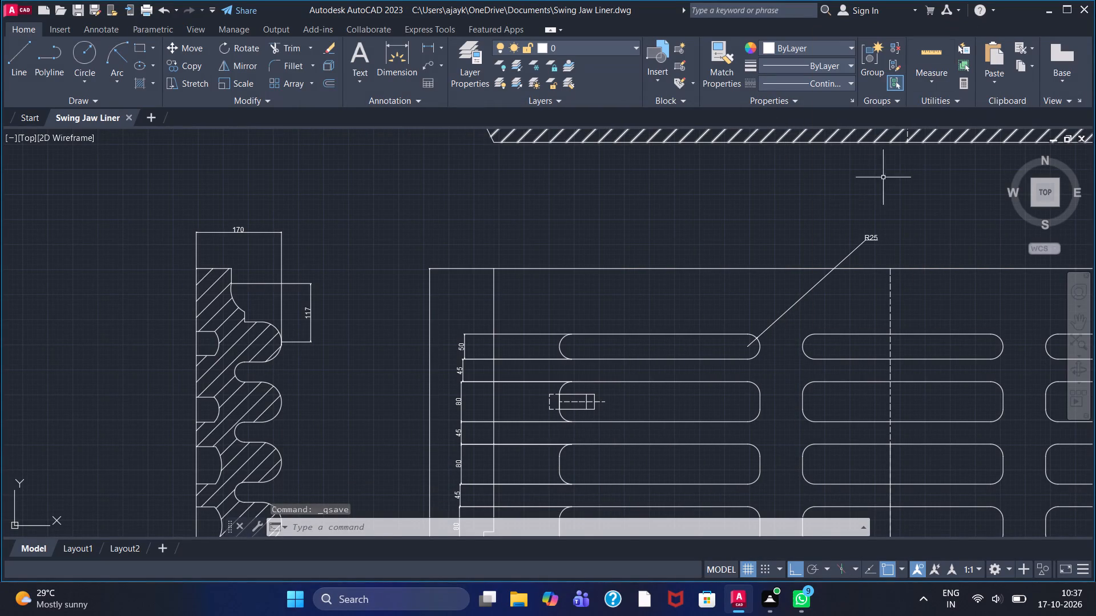